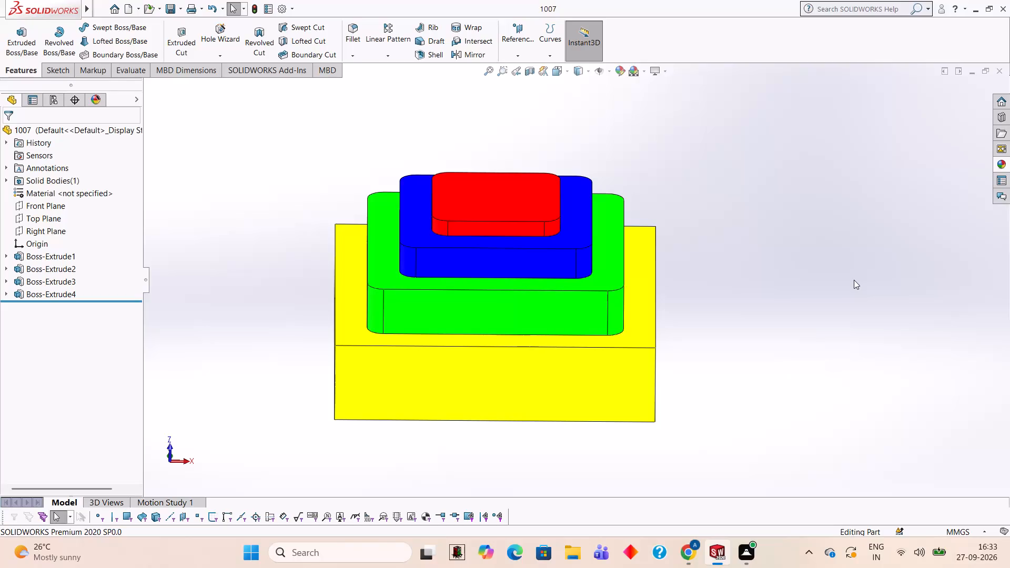
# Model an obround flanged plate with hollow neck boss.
# Close the stepped block part 1007 and create a new part document.
pyautogui.click(996, 67)
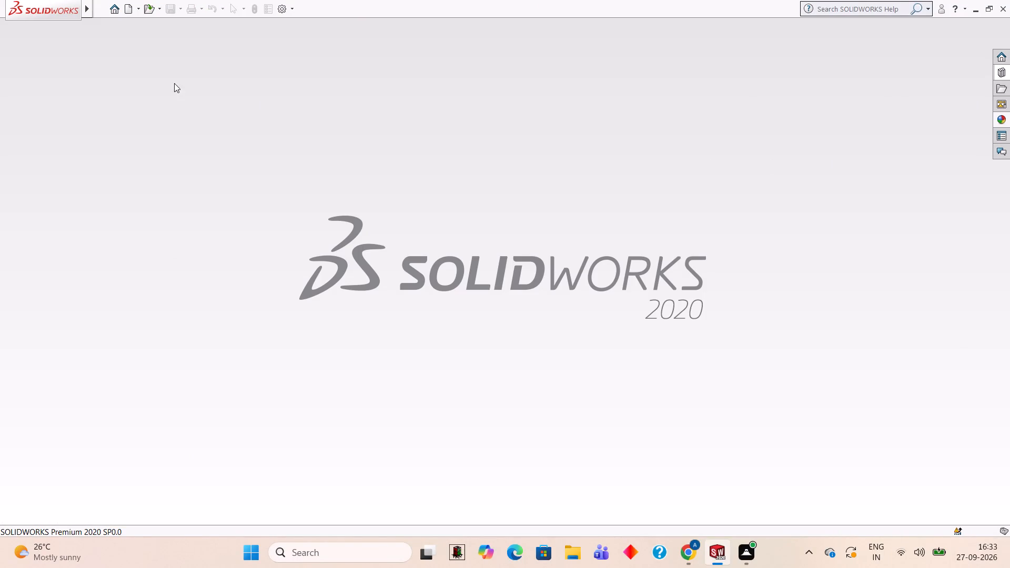
pyautogui.click(130, 6)
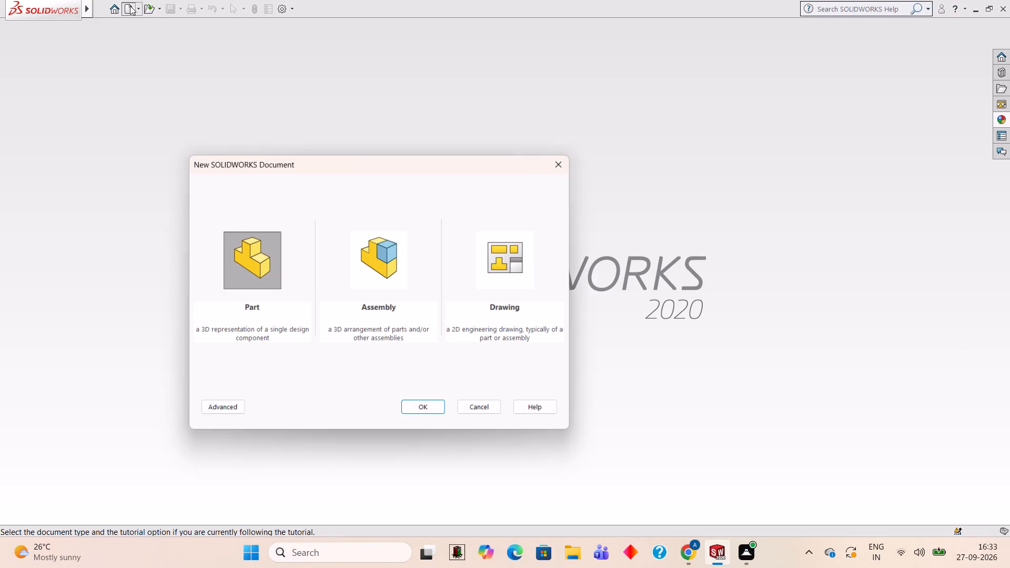
pyautogui.click(428, 411)
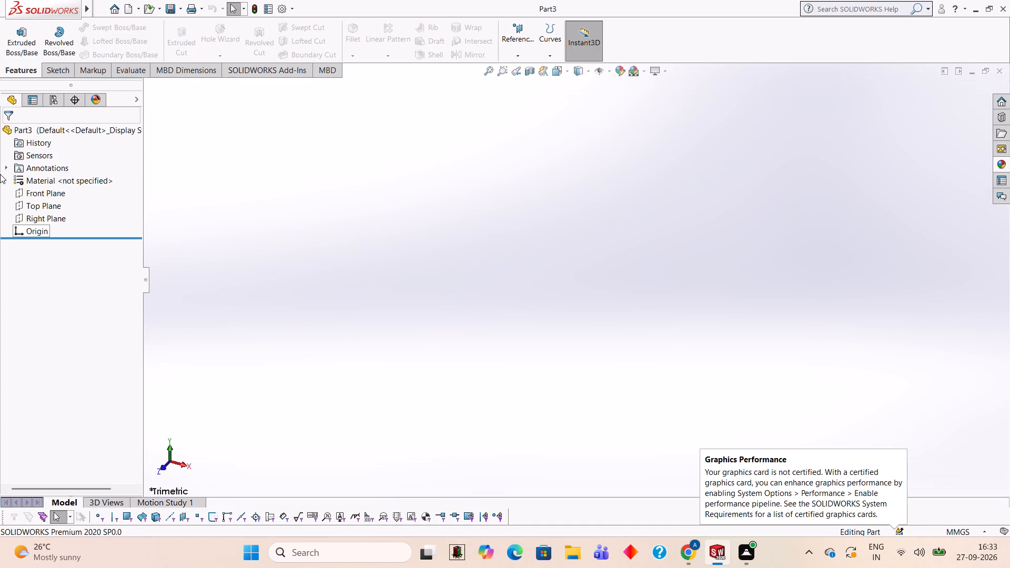
# Start a sketch on the Front Plane and draw a 180 mm horizontal line from the origin along X.
pyautogui.click(39, 197)
pyautogui.click(49, 184)
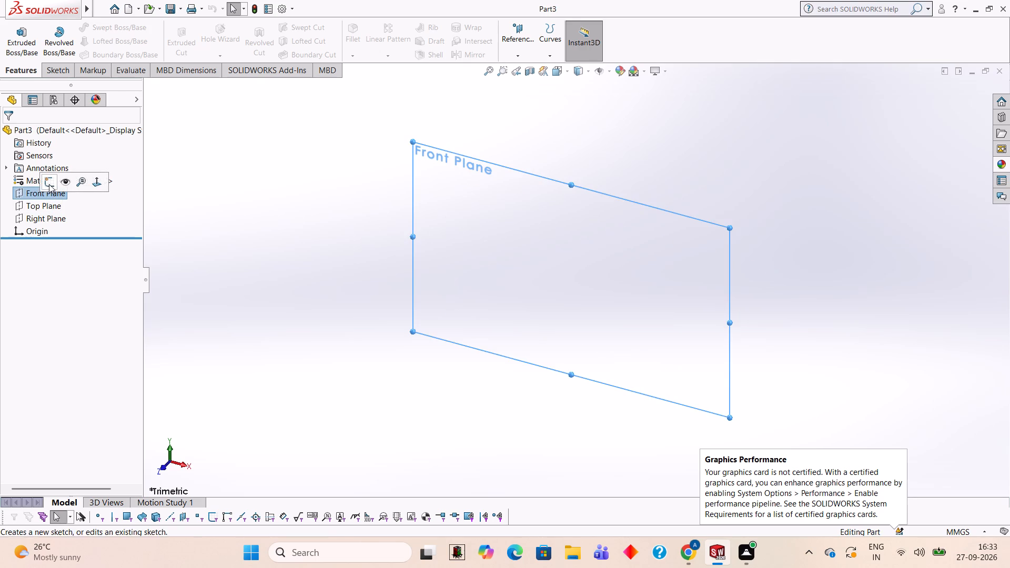
pyautogui.click(448, 281)
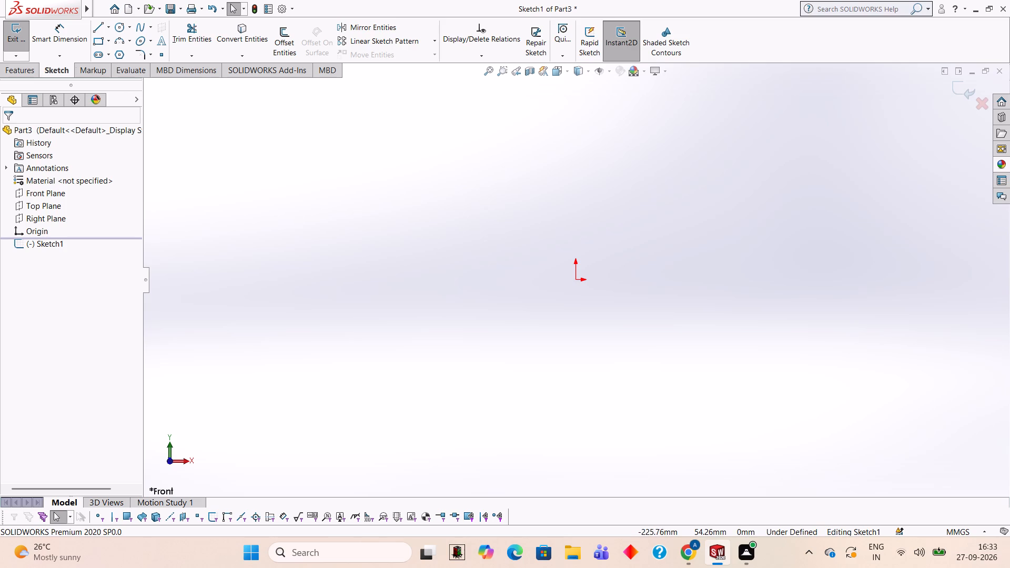
pyautogui.click(100, 27)
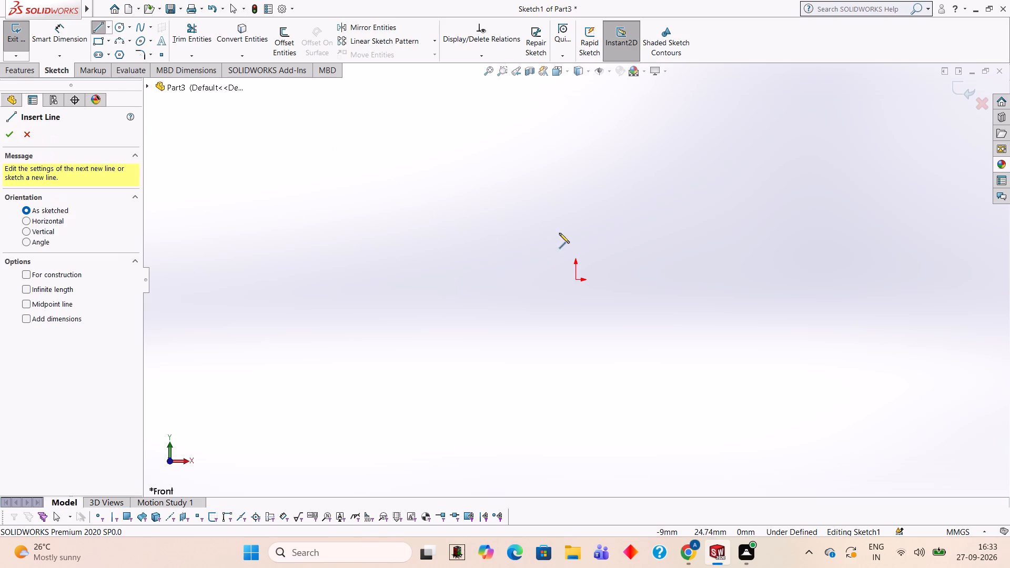
pyautogui.click(575, 279)
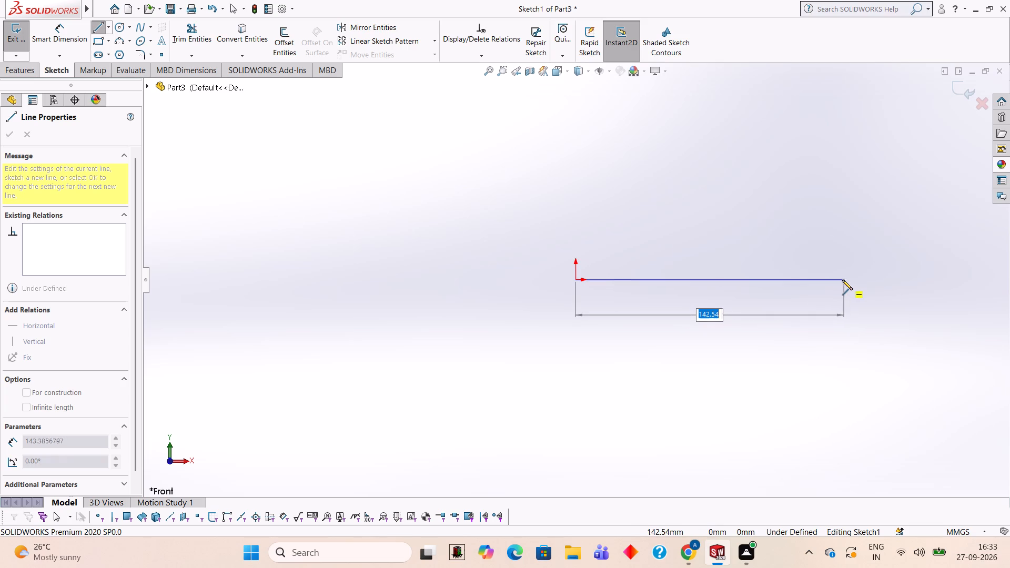
pyautogui.write('180')
pyautogui.press('Return')
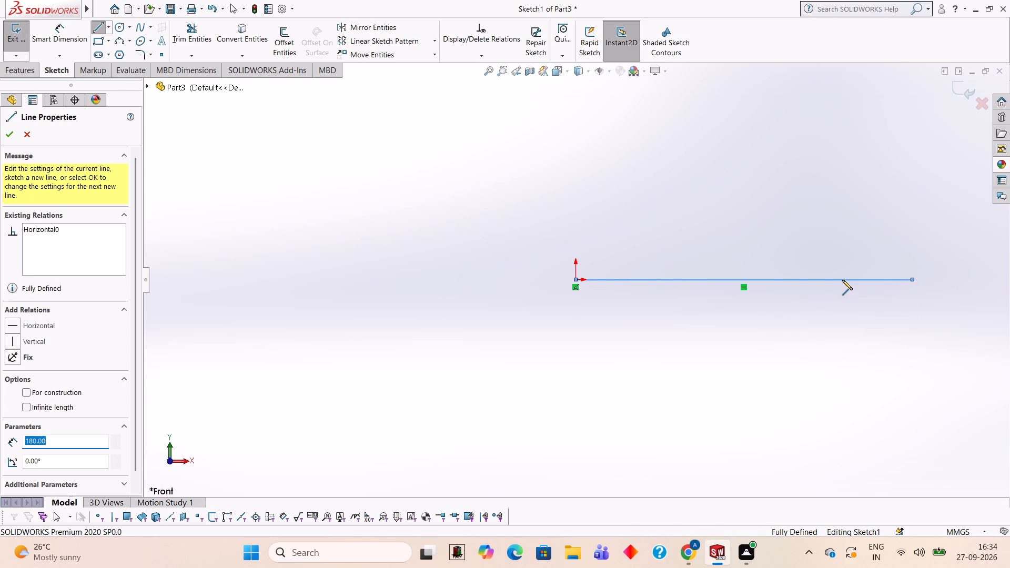
pyautogui.scroll(-2, 1000, 295)
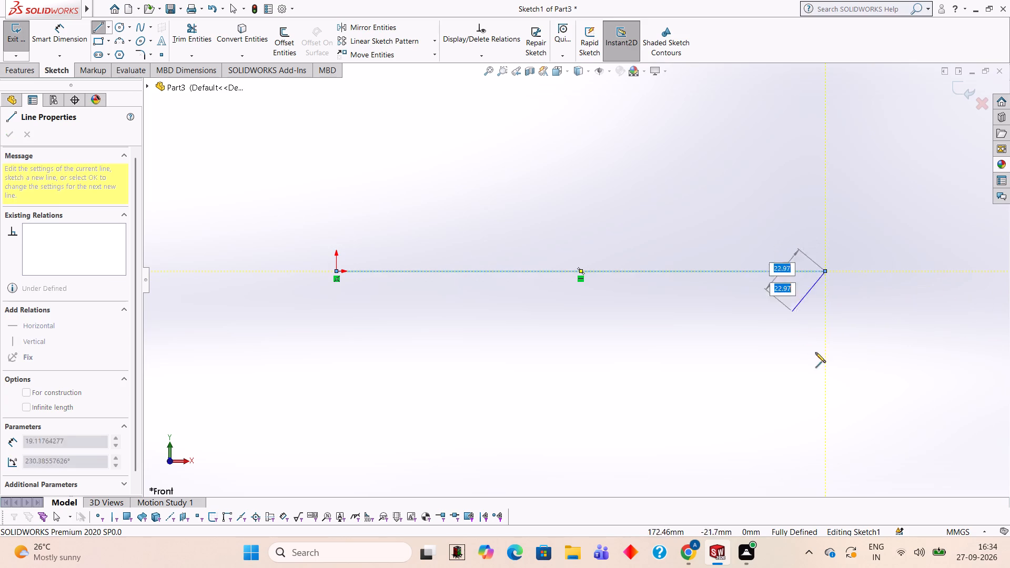
pyautogui.press('Escape')
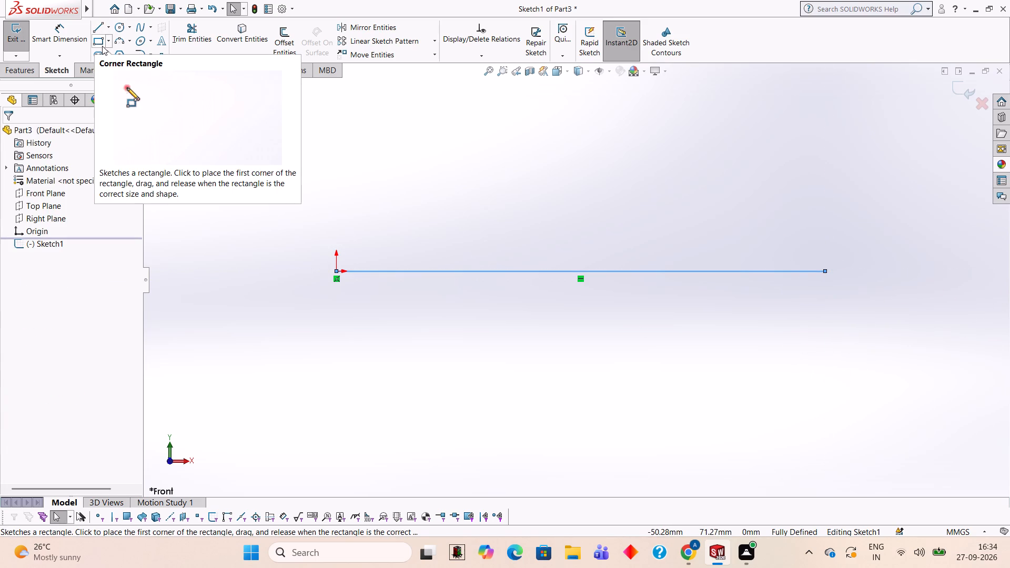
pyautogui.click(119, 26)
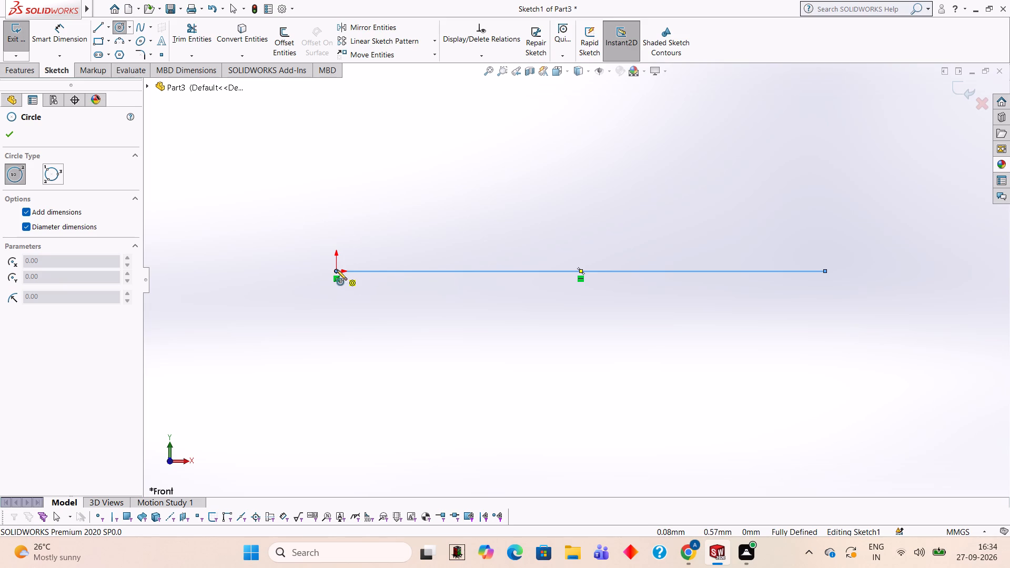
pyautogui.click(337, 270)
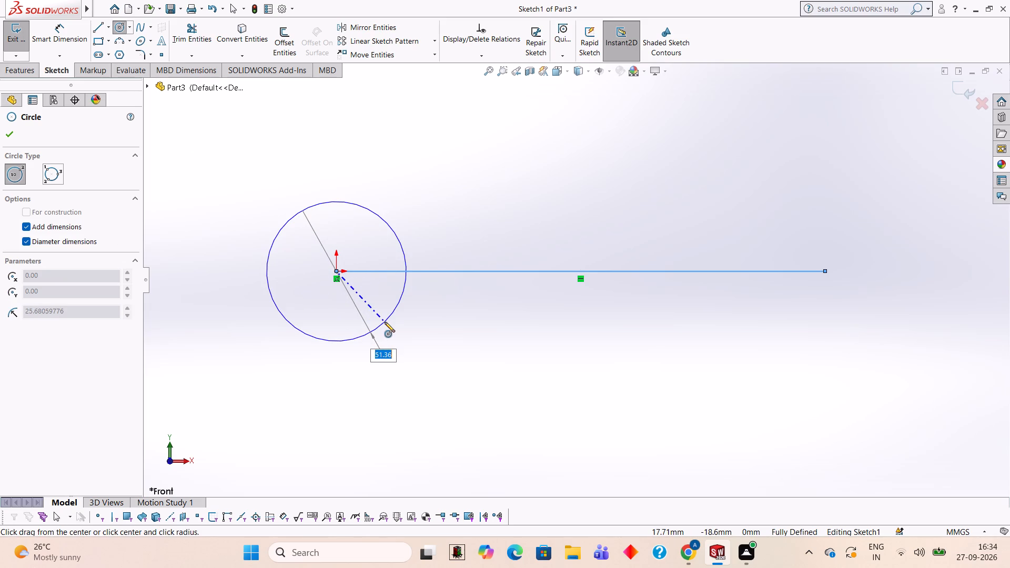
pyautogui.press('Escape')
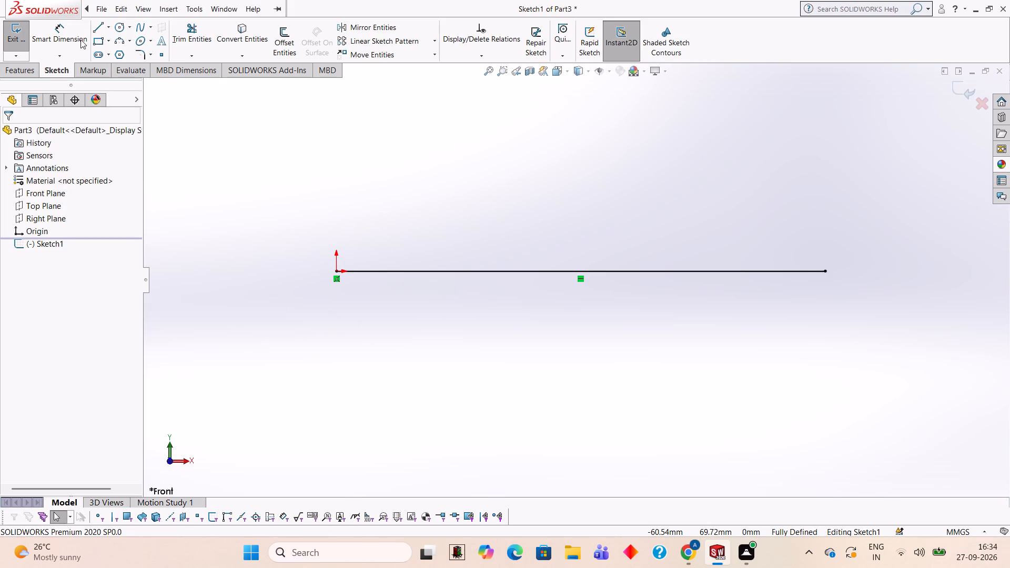
# Draw a circle of radius 75 mm centred on the origin, with automatic dimensions and diameter dimensions turned off.
pyautogui.click(117, 26)
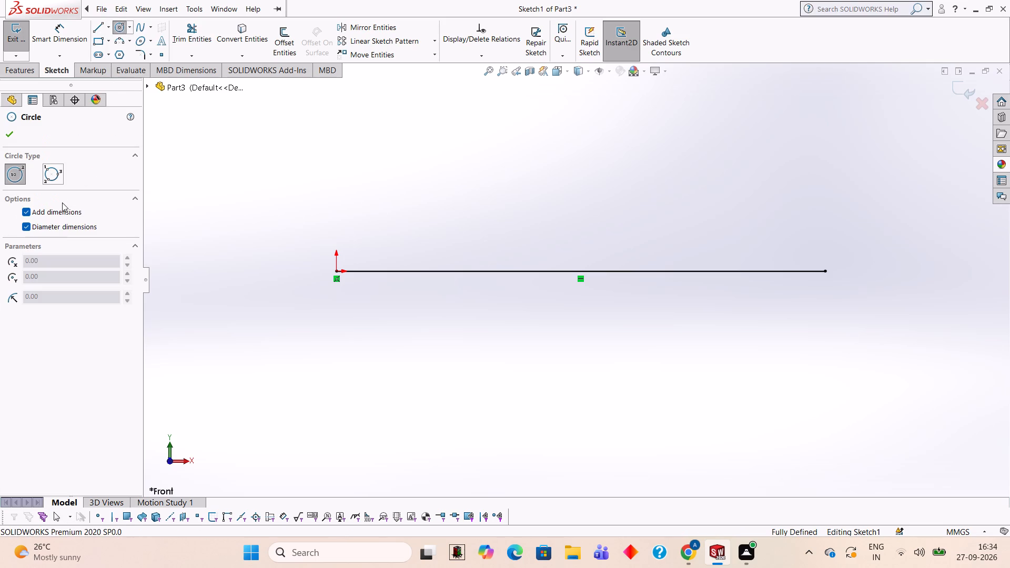
pyautogui.click(27, 212)
pyautogui.click(25, 224)
pyautogui.click(334, 271)
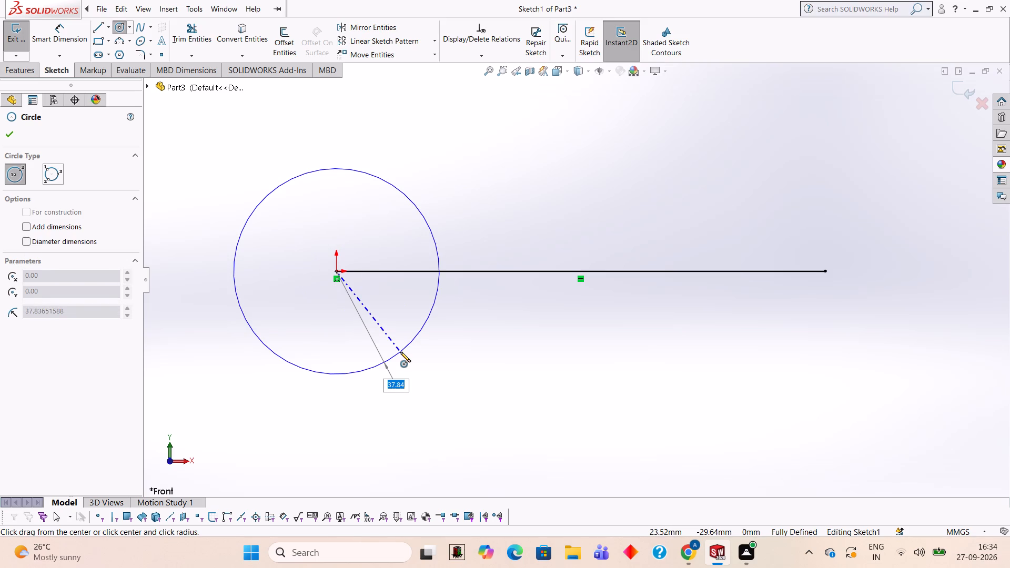
pyautogui.write('75')
pyautogui.press('Return')
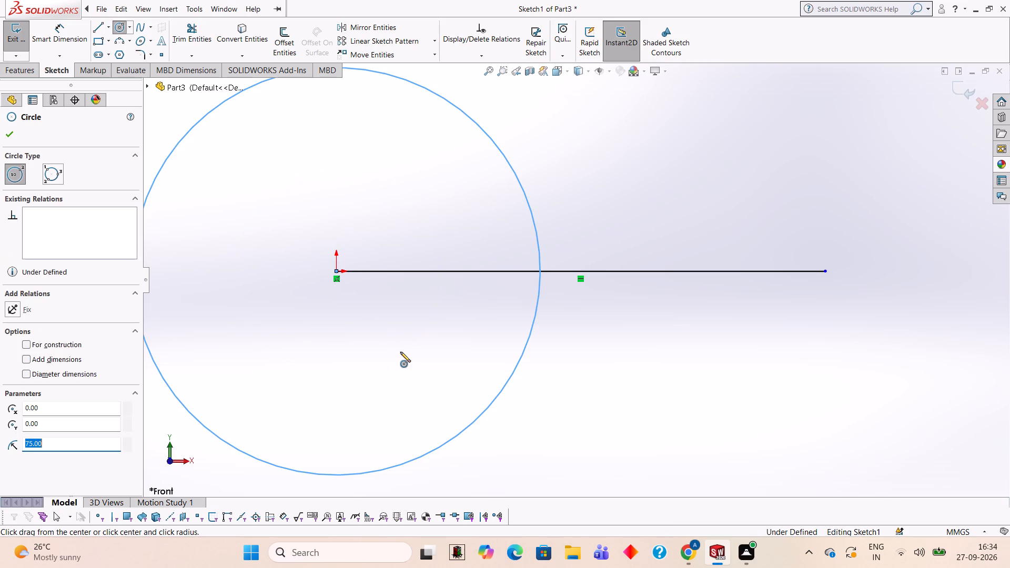
# Draw a second circle of radius 75 mm centred on the far end of the 180 mm line.
pyautogui.scroll(2, 398, 257)
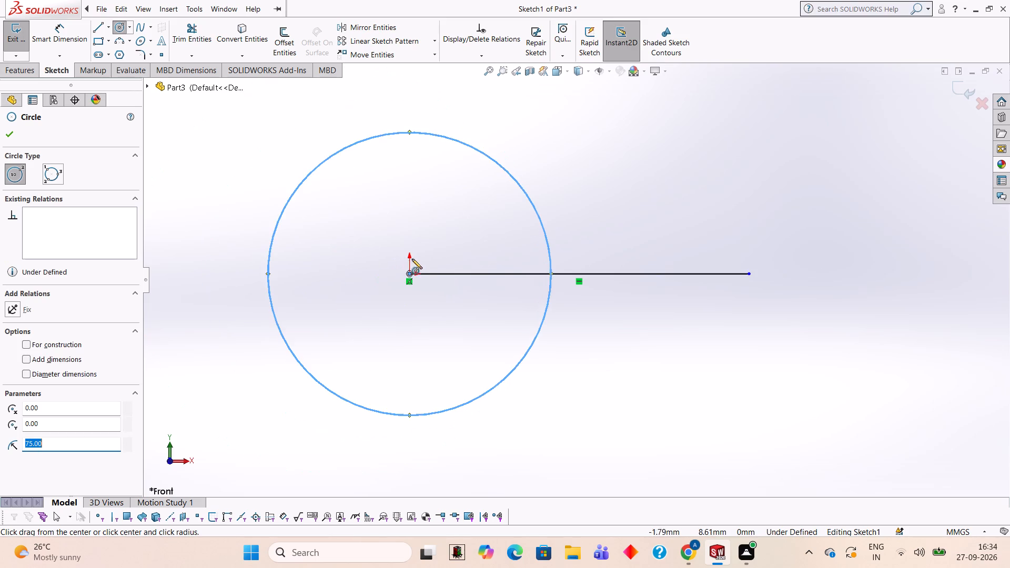
pyautogui.scroll(2, 624, 302)
pyautogui.scroll(-1, 620, 289)
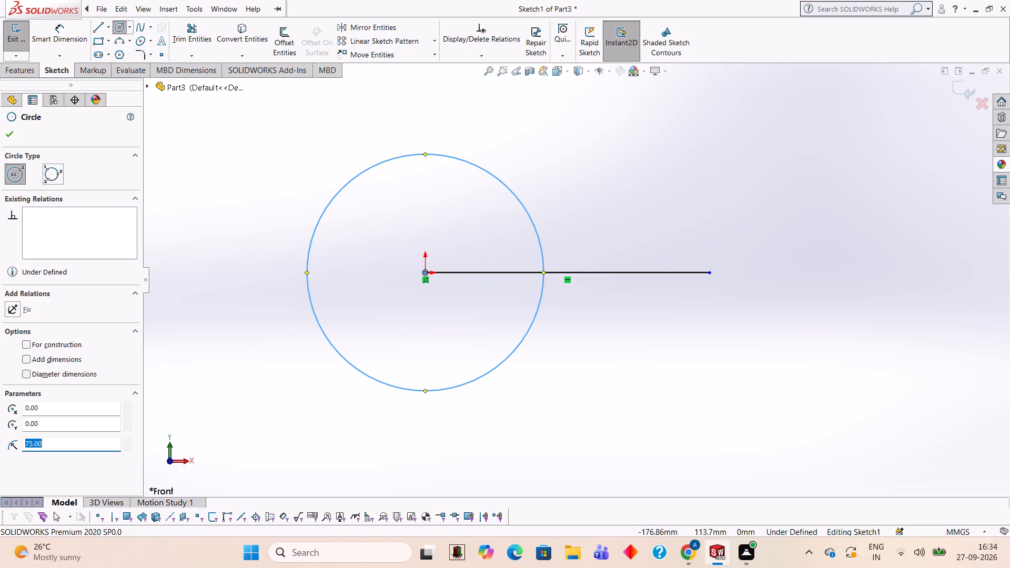
pyautogui.click(709, 273)
pyautogui.write('75+')
pyautogui.press('Return')
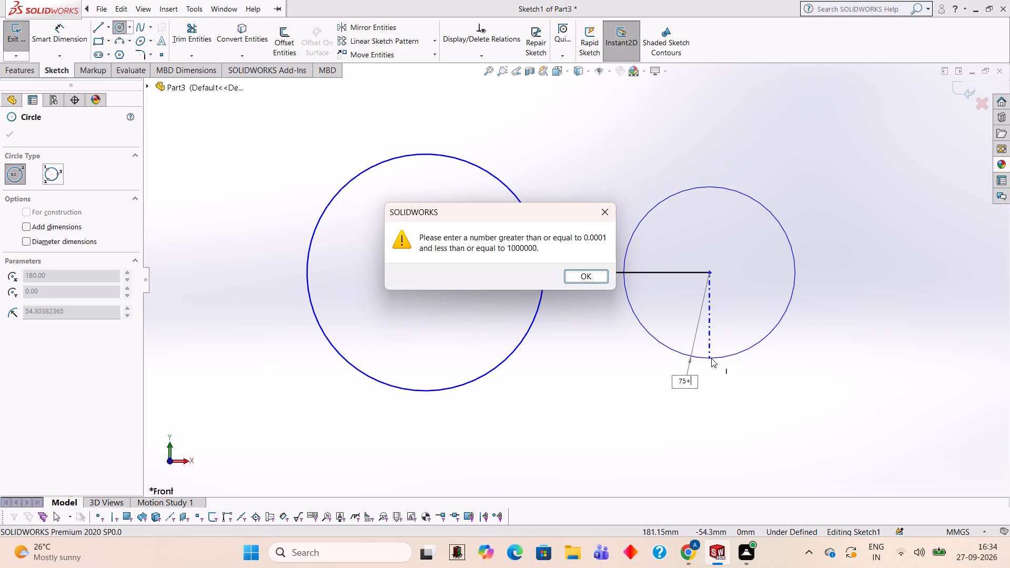
pyautogui.press('BackSpace')
pyautogui.click(609, 208)
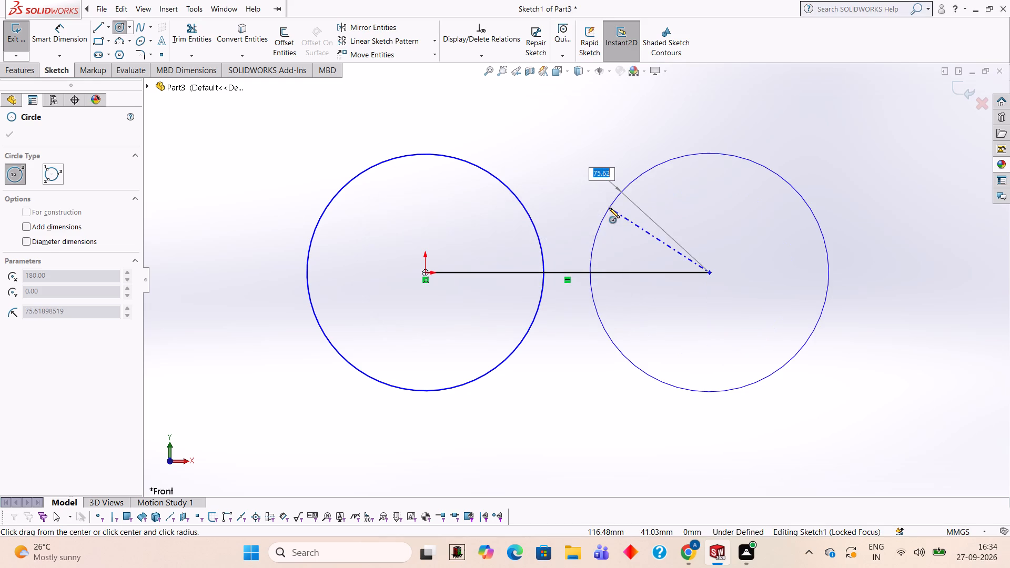
pyautogui.write('75')
pyautogui.press('Return')
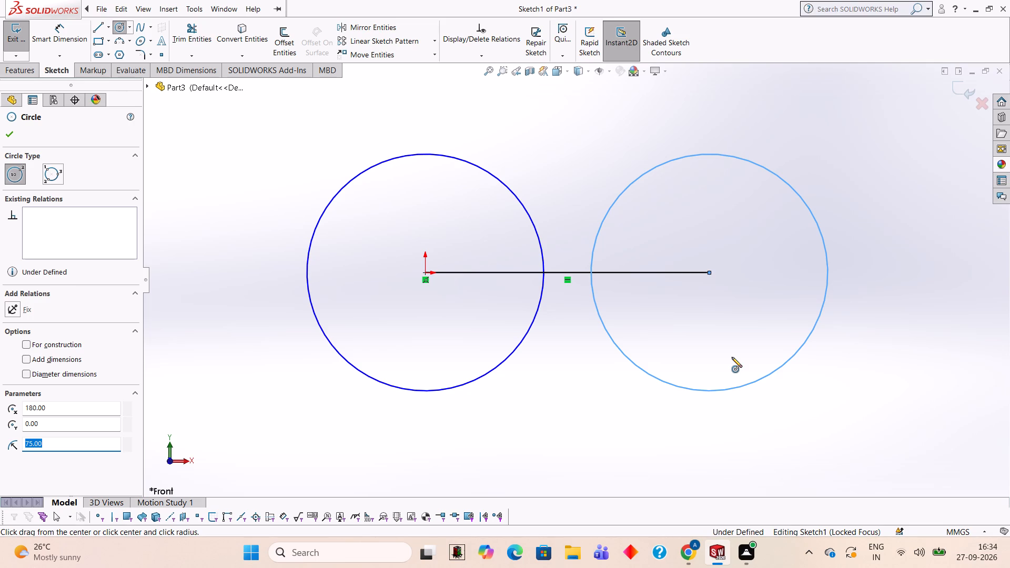
# Connect the two circles with horizontal lines, one between their top points and one between their bottom points.
pyautogui.click(95, 29)
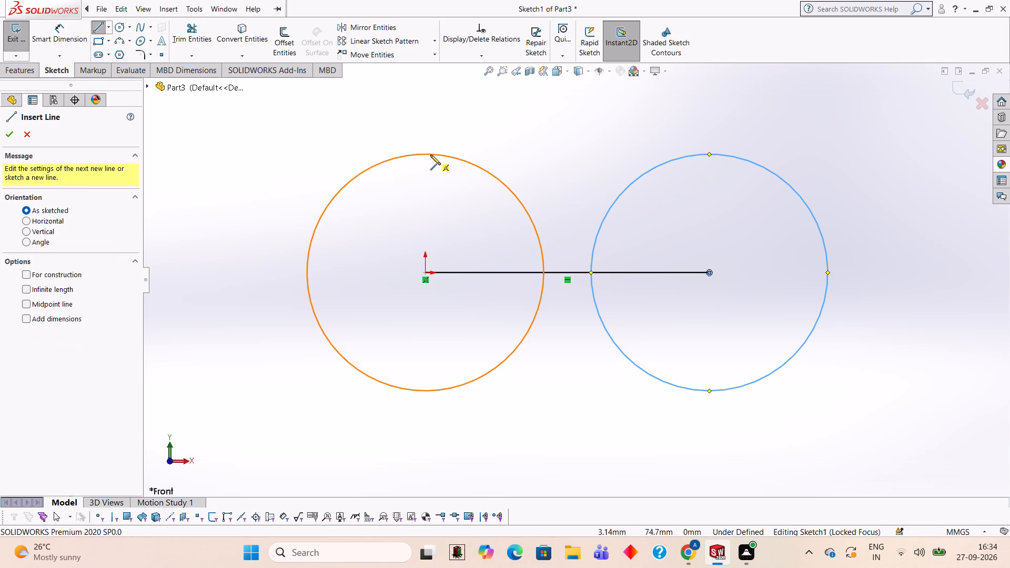
pyautogui.click(424, 154)
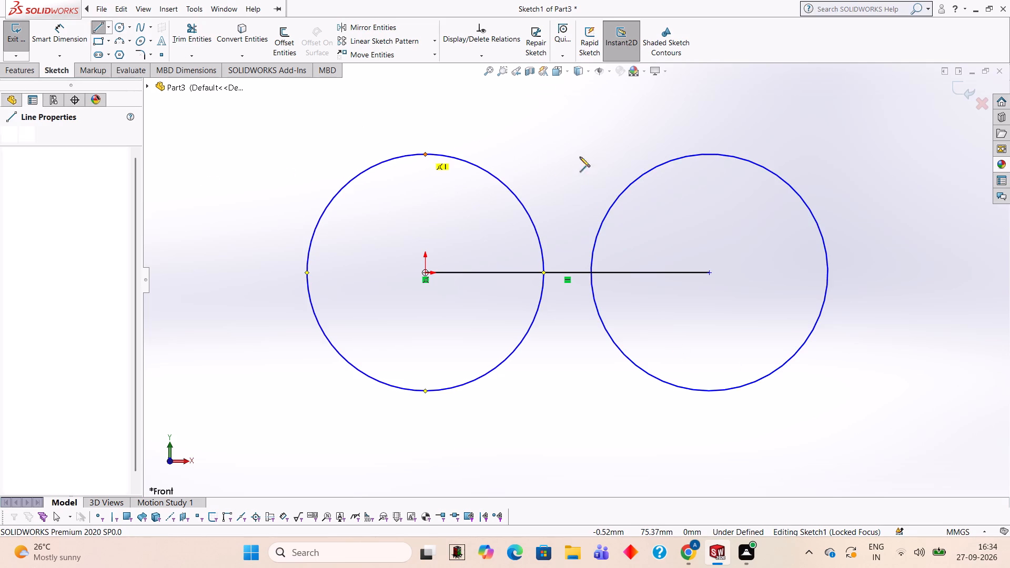
pyautogui.click(709, 155)
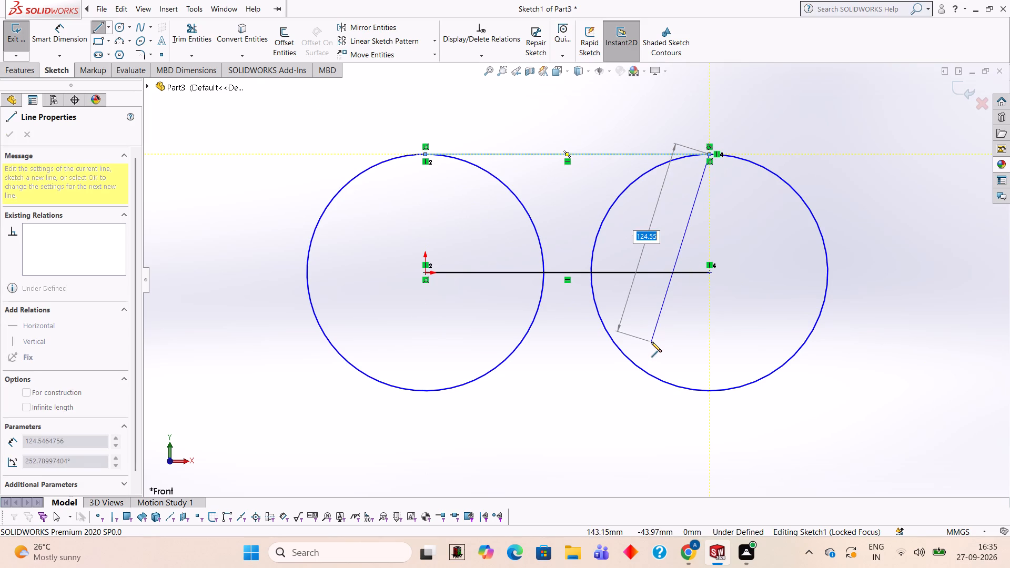
pyautogui.press('Escape')
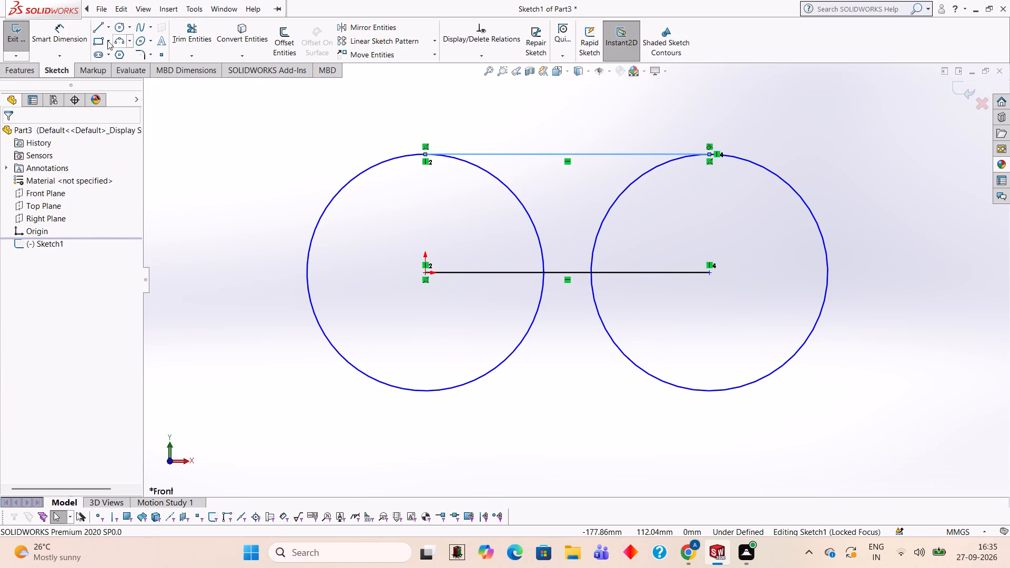
pyautogui.click(102, 32)
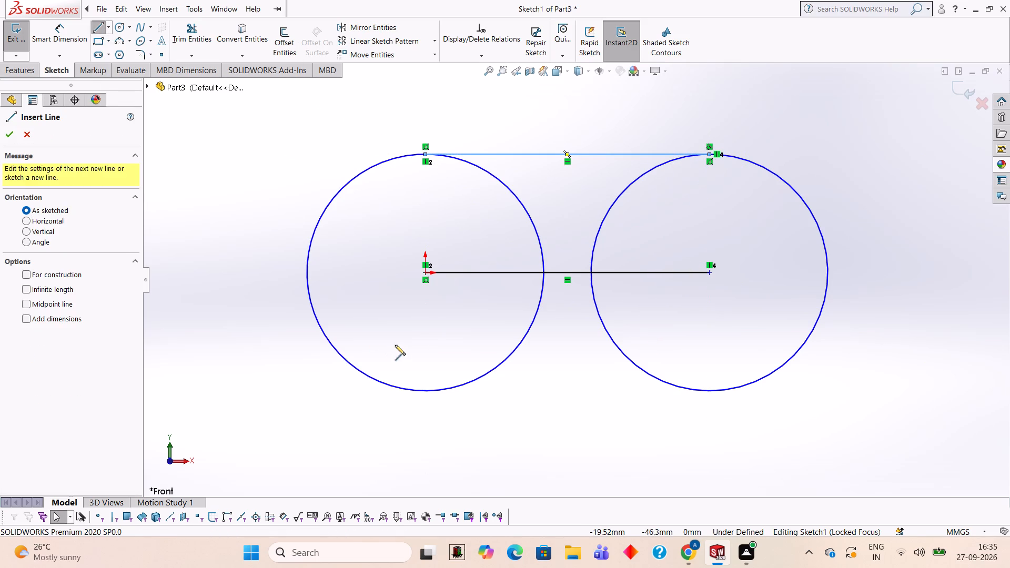
pyautogui.click(423, 391)
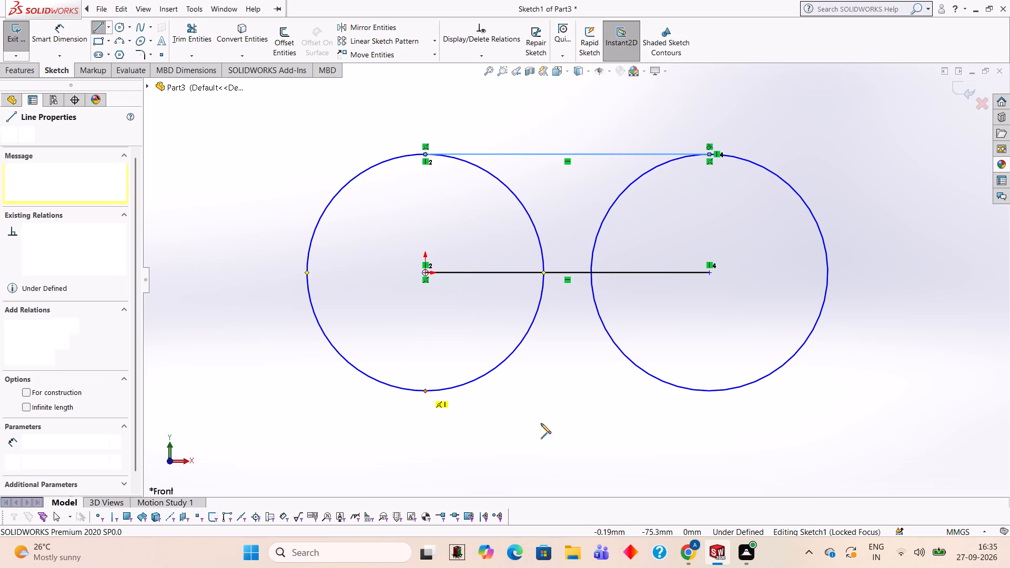
pyautogui.click(709, 393)
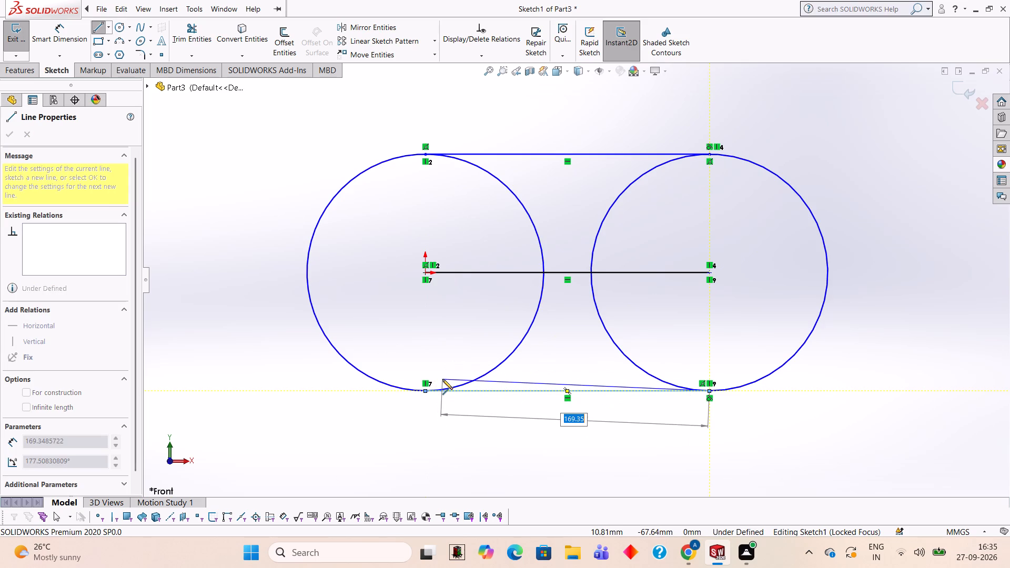
pyautogui.press('Escape')
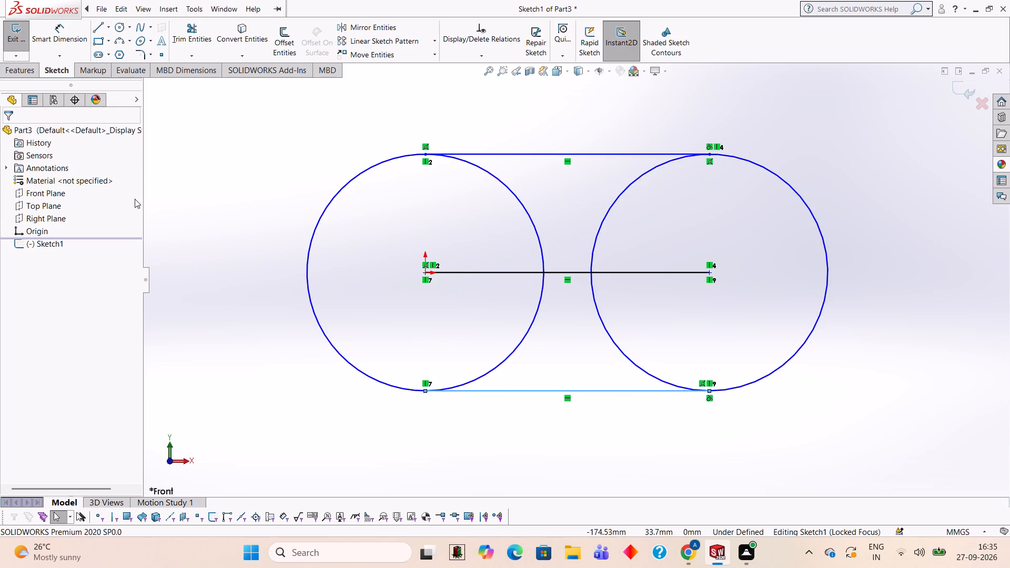
# Trim away the inner halves of both circles and the centre line, leaving a closed slot outline.
pyautogui.click(196, 35)
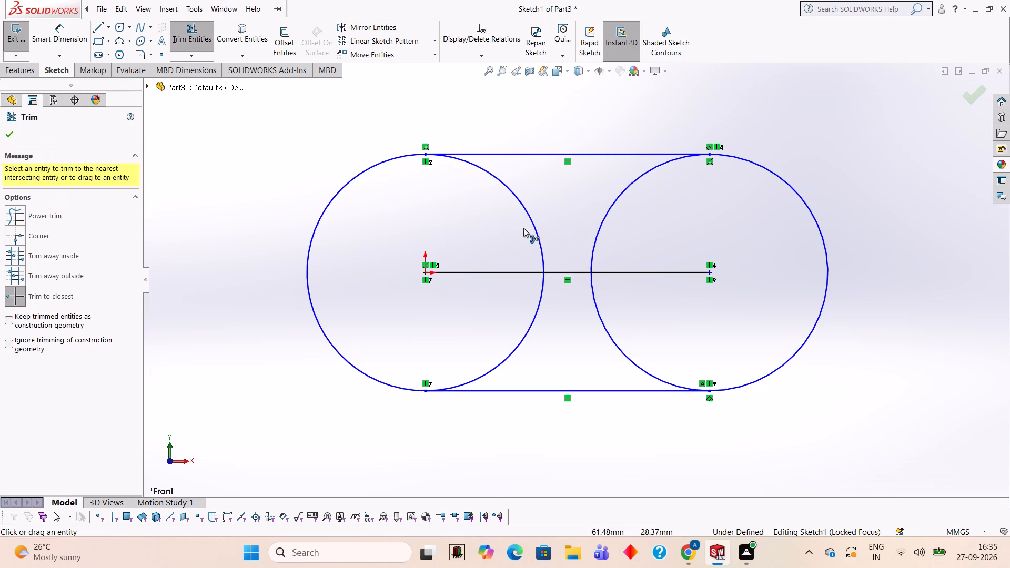
pyautogui.click(538, 232)
pyautogui.click(537, 305)
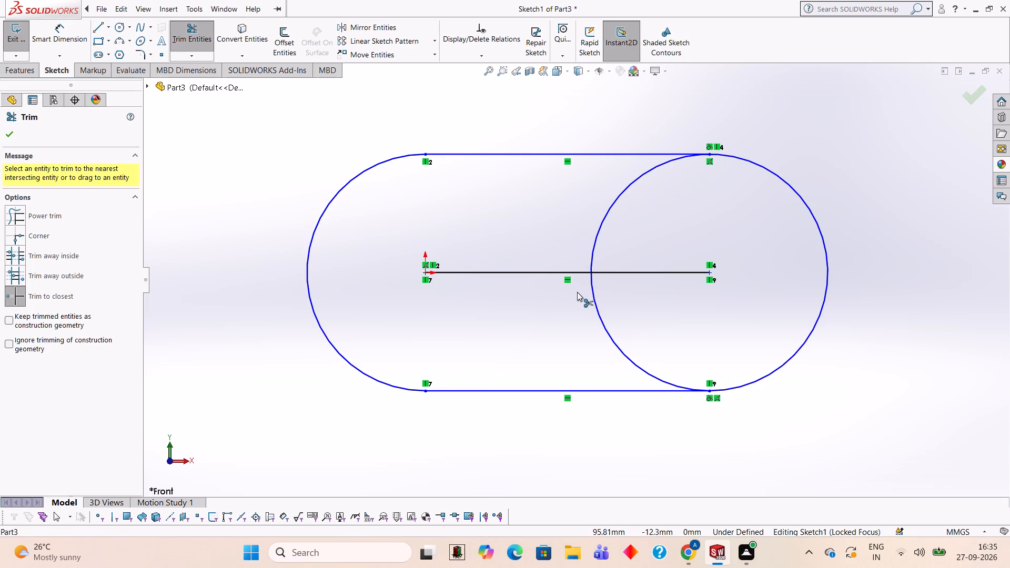
pyautogui.click(593, 302)
pyautogui.click(596, 247)
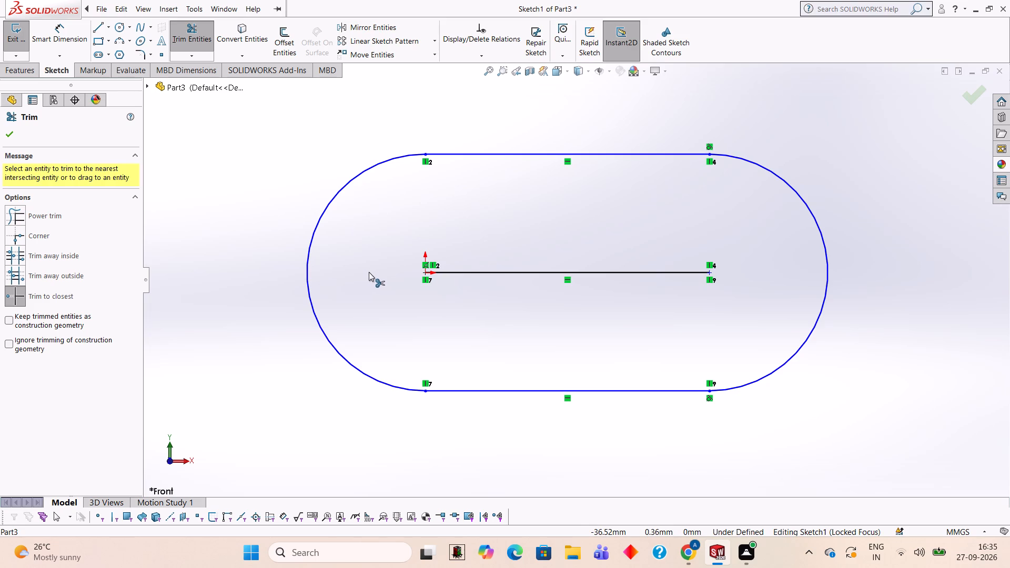
pyautogui.click(583, 271)
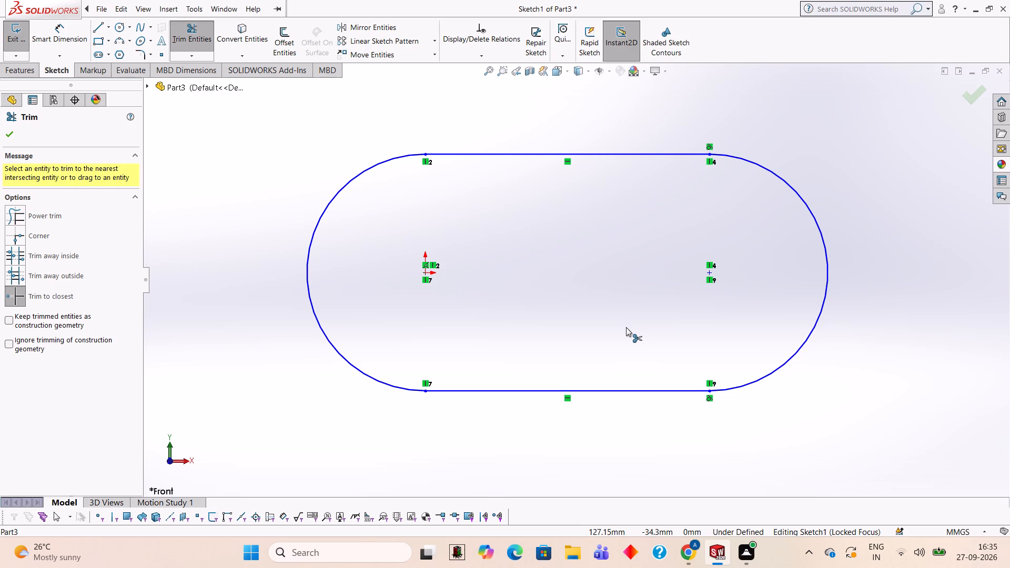
# Extrude the closed slot outline 20 mm as a blind boss to form the base plate.
pyautogui.click(28, 73)
pyautogui.click(28, 47)
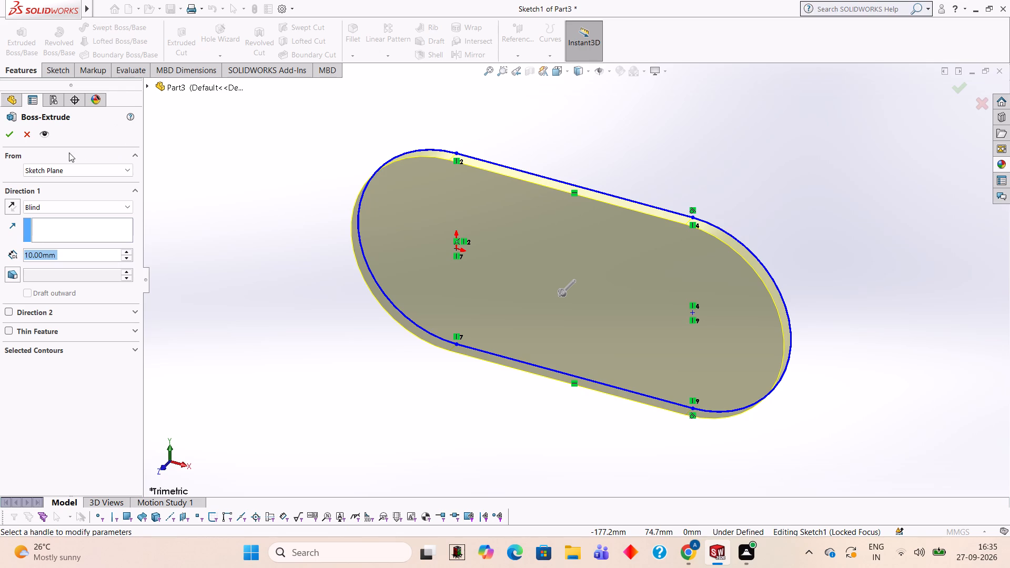
pyautogui.write('20')
pyautogui.press('Return')
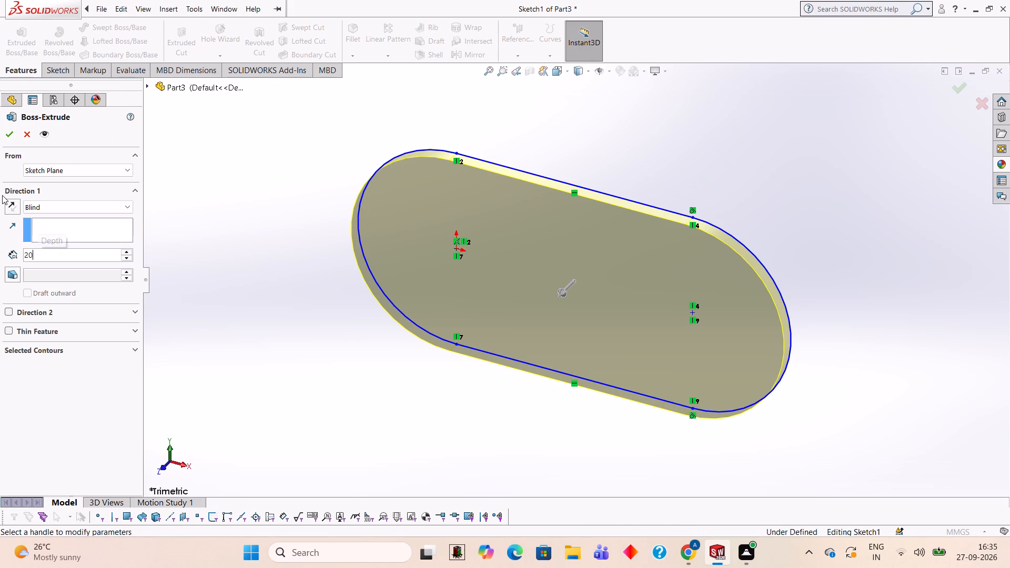
pyautogui.click(12, 136)
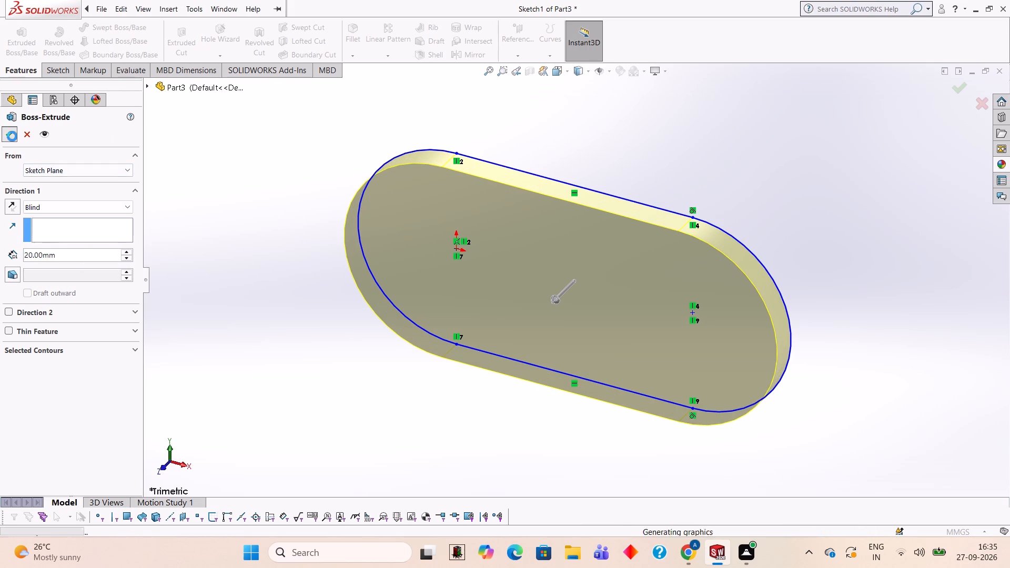
pyautogui.click(240, 252)
# Start a sketch on the base plate's front face and draw a 180 mm horizontal line from the origin toward the other arc centre.
pyautogui.scroll(1, 248, 285)
pyautogui.moveTo(254, 288); pyautogui.dragTo(291, 186, button='middle')
pyautogui.click(565, 271)
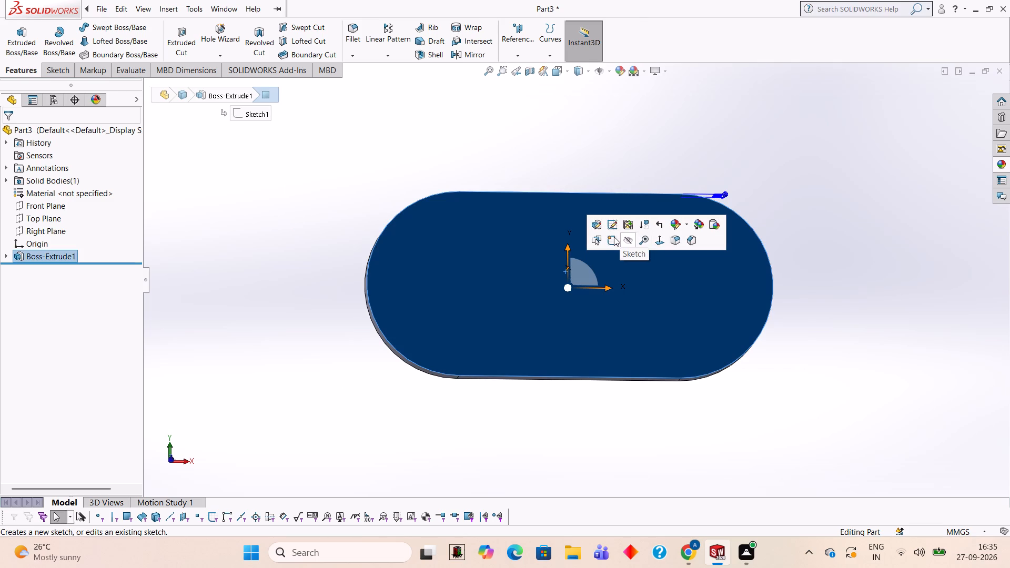
pyautogui.click(613, 237)
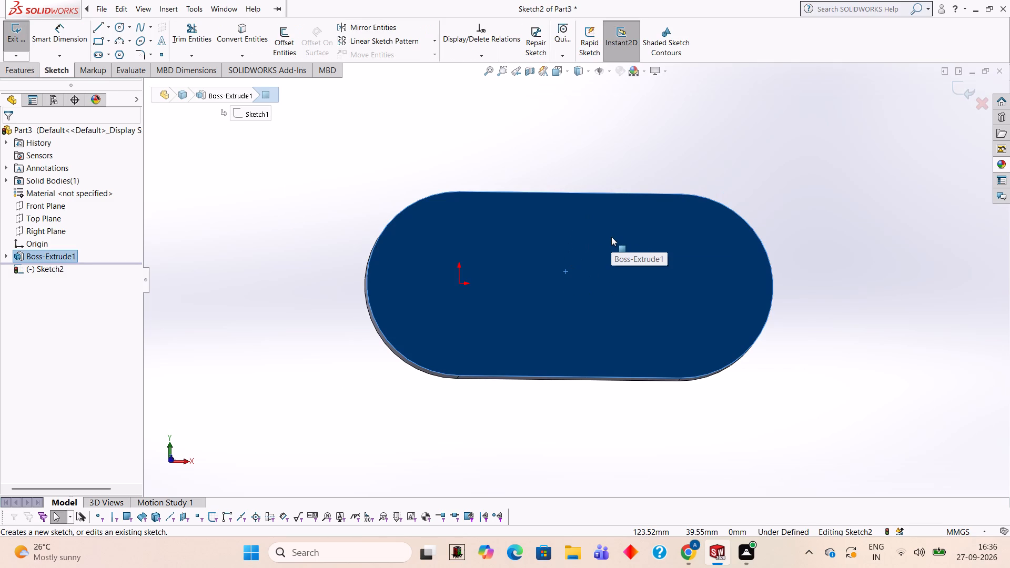
pyautogui.hotkey('ctrl', '8')
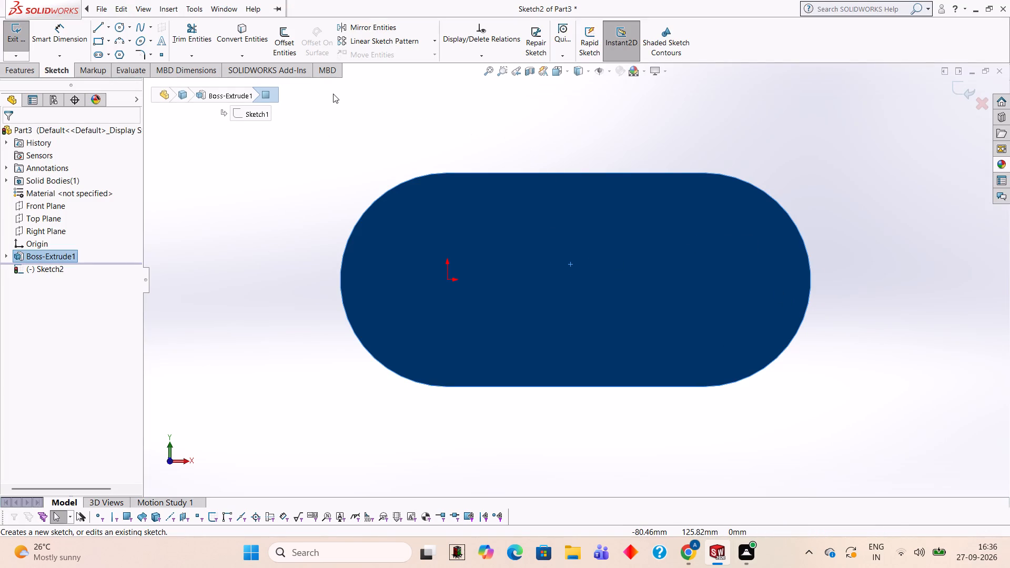
pyautogui.click(100, 24)
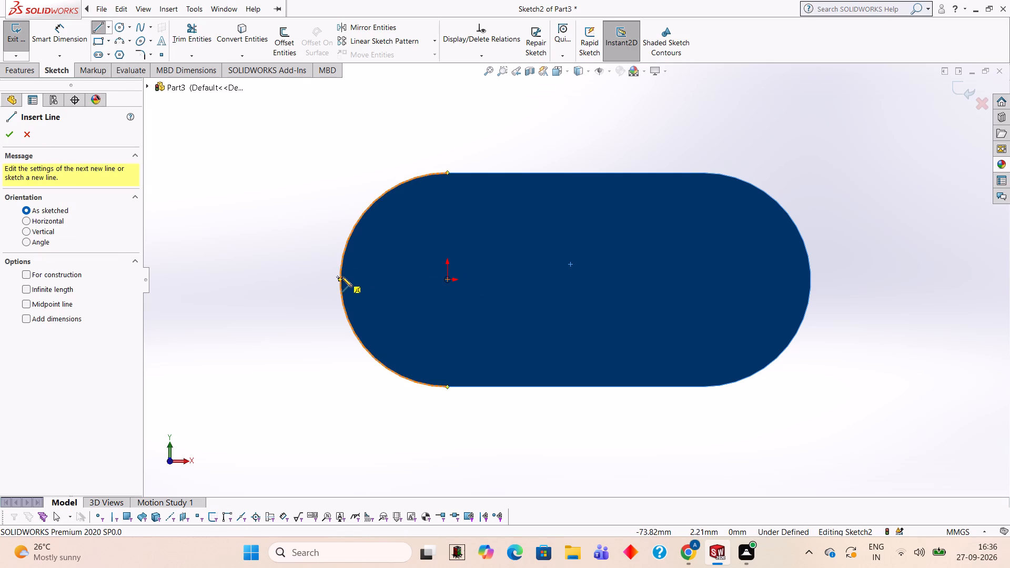
pyautogui.click(446, 278)
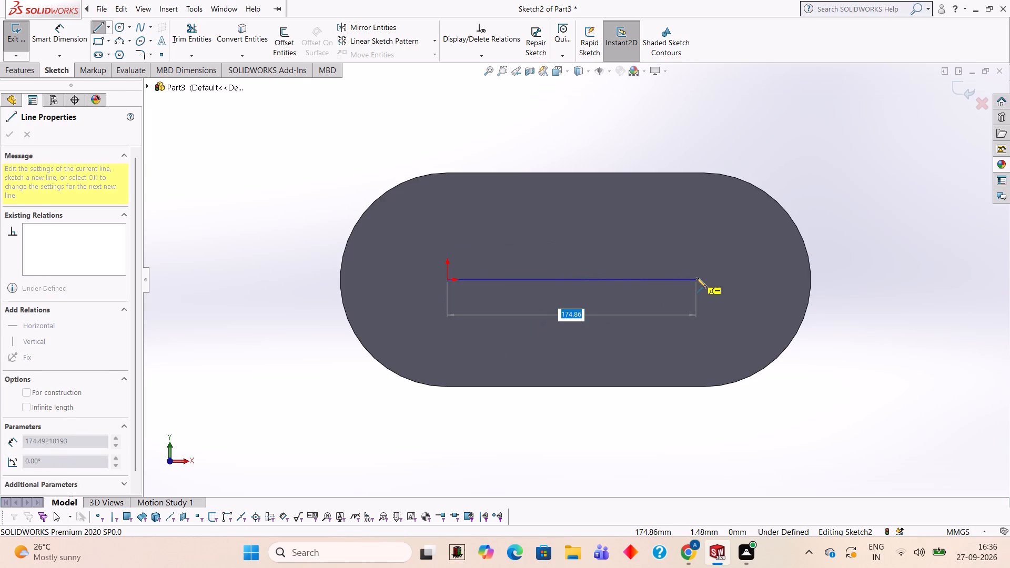
pyautogui.write('180')
pyautogui.press('Return')
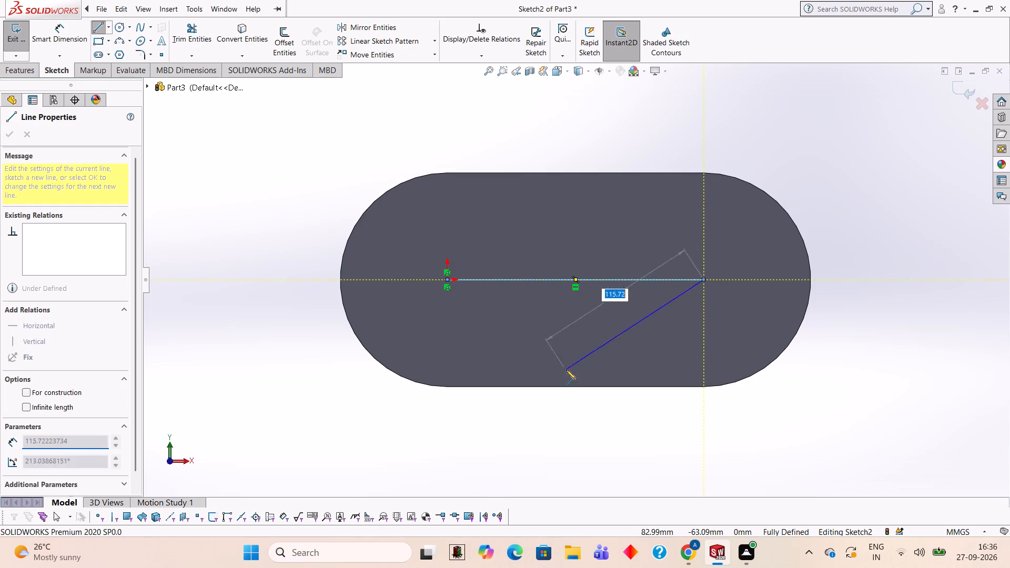
pyautogui.press('Escape')
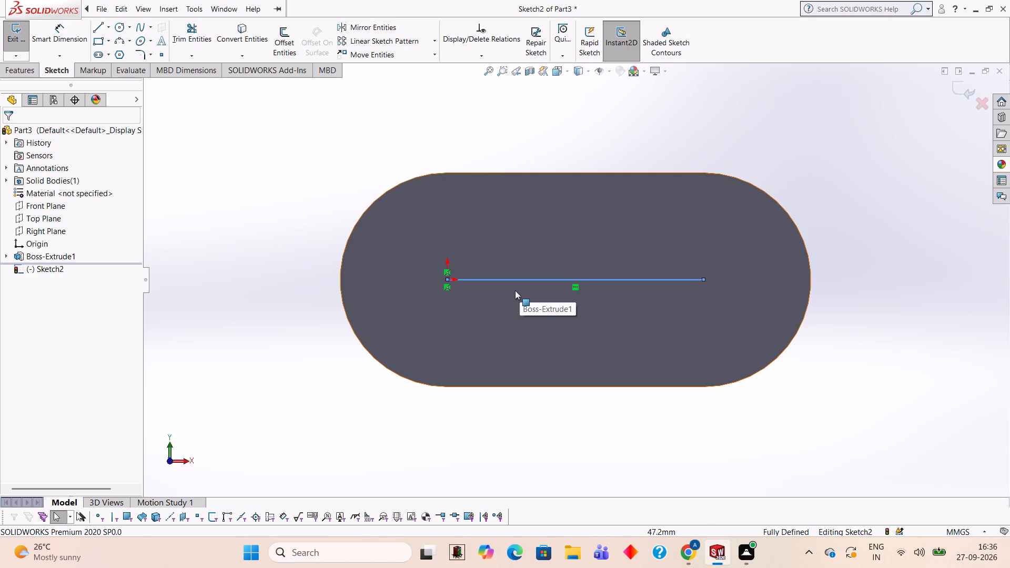
# Draw two circles of radius 35 mm, one centred on each end of the 180 mm line.
pyautogui.click(121, 27)
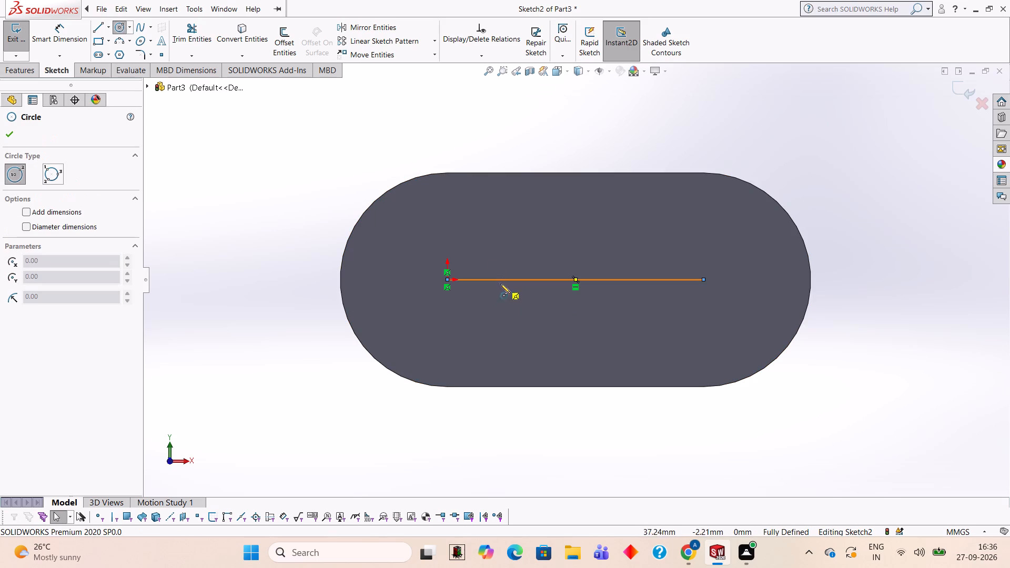
pyautogui.click(447, 279)
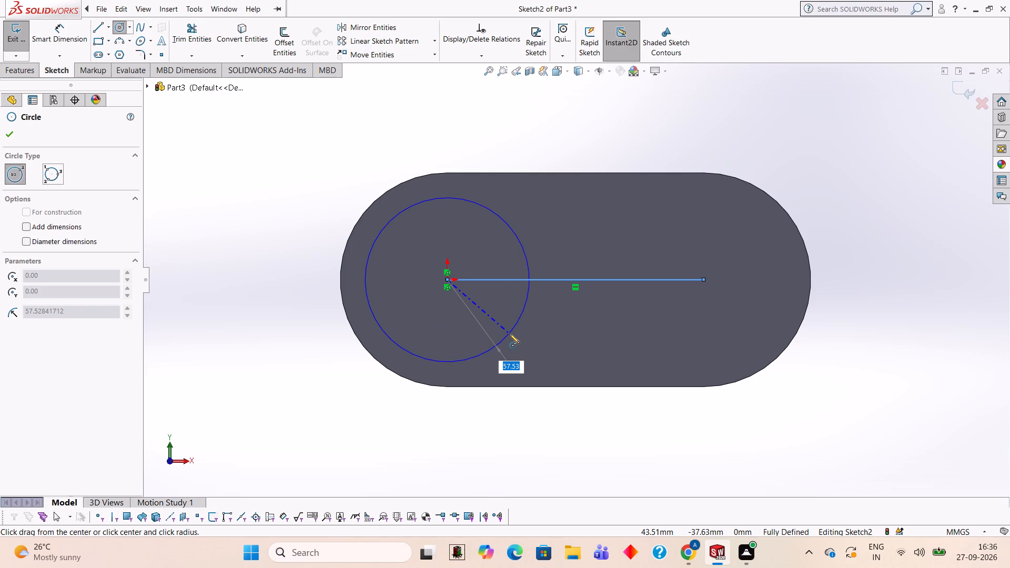
pyautogui.write('35')
pyautogui.press('Return')
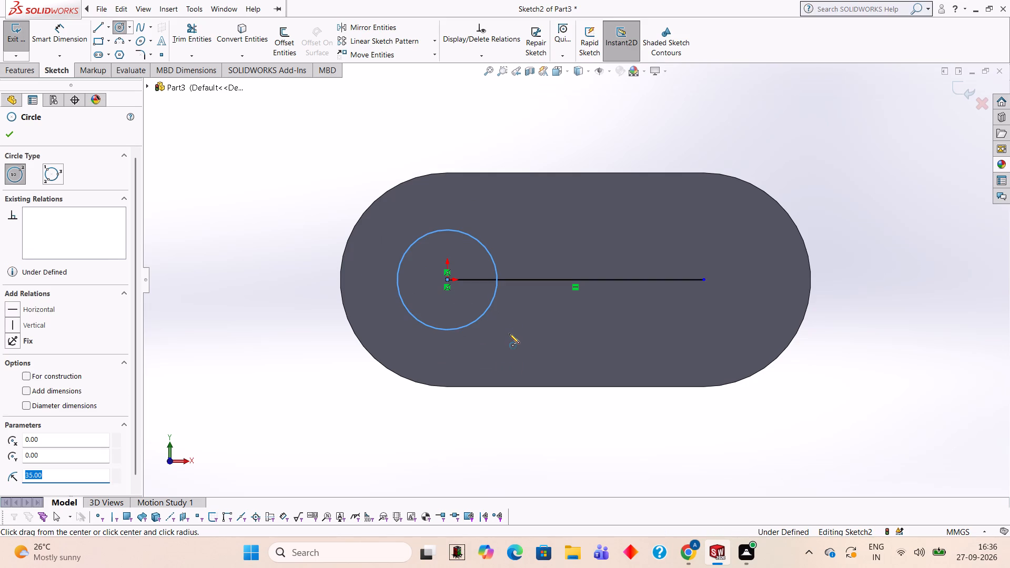
pyautogui.click(703, 280)
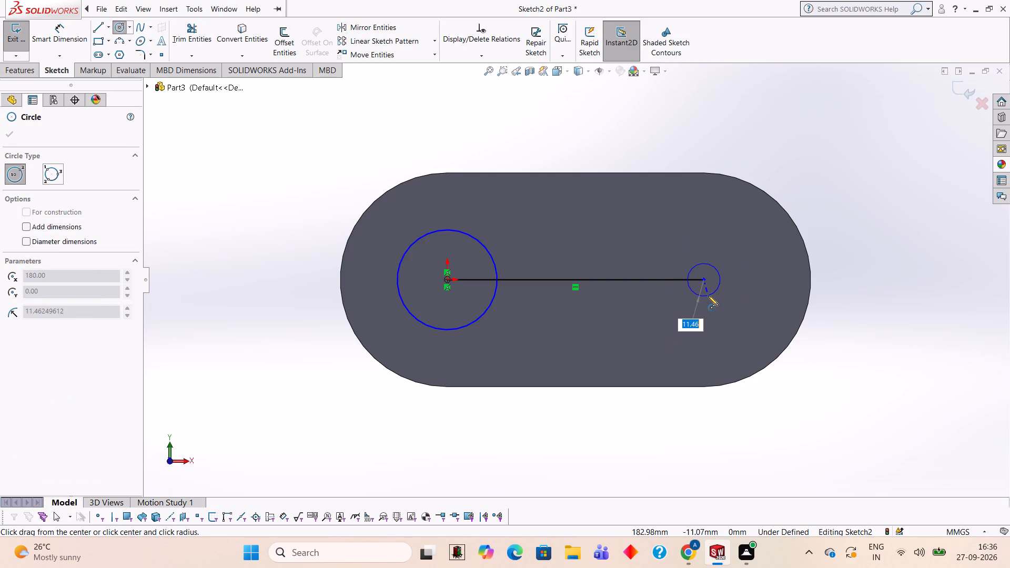
pyautogui.write('35')
pyautogui.press('Return')
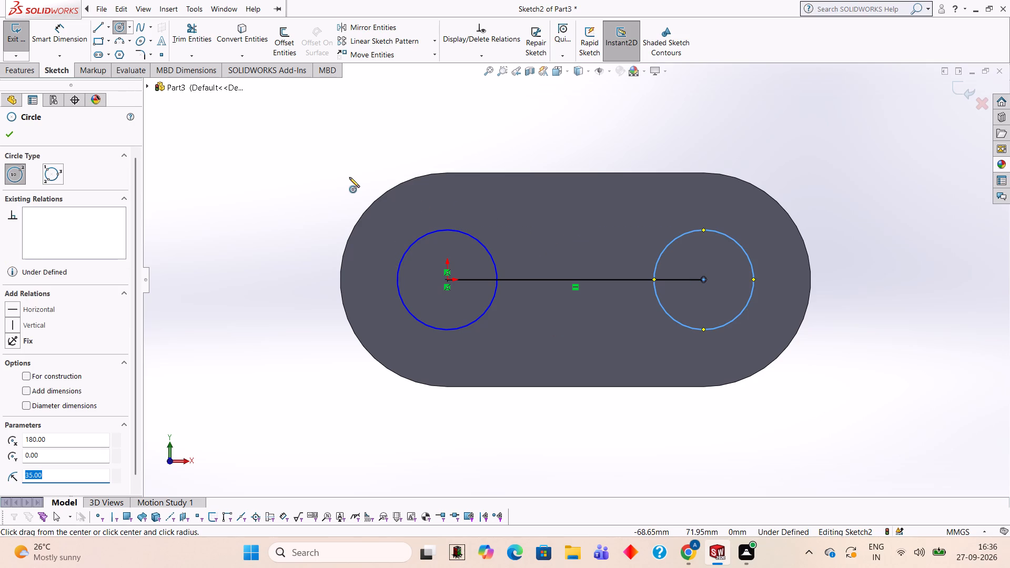
# Connect the two 35 mm radius circles with horizontal lines, one between their top points and one between their bottom points.
pyautogui.click(98, 31)
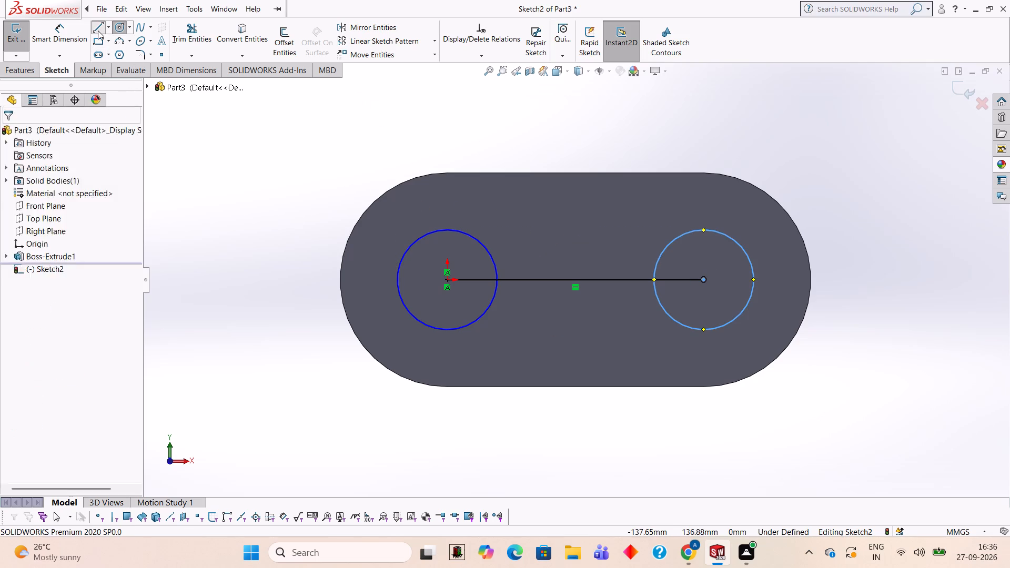
pyautogui.click(448, 229)
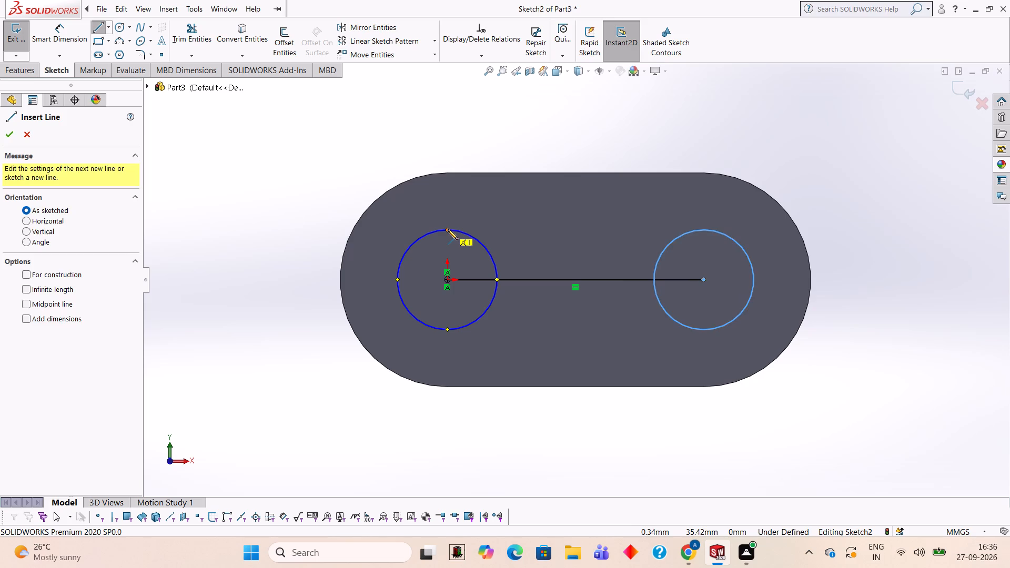
pyautogui.click(703, 229)
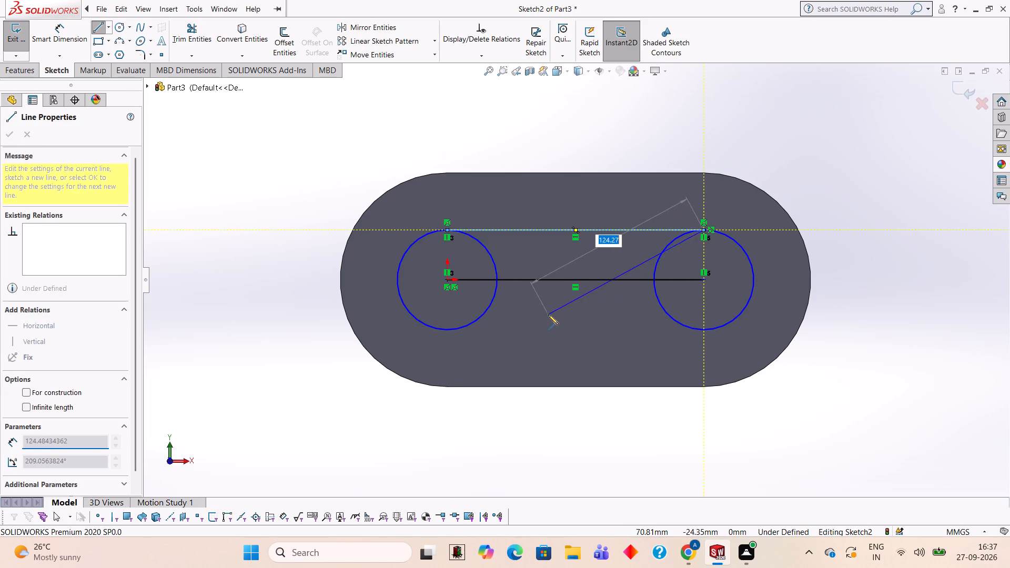
pyautogui.press('Escape')
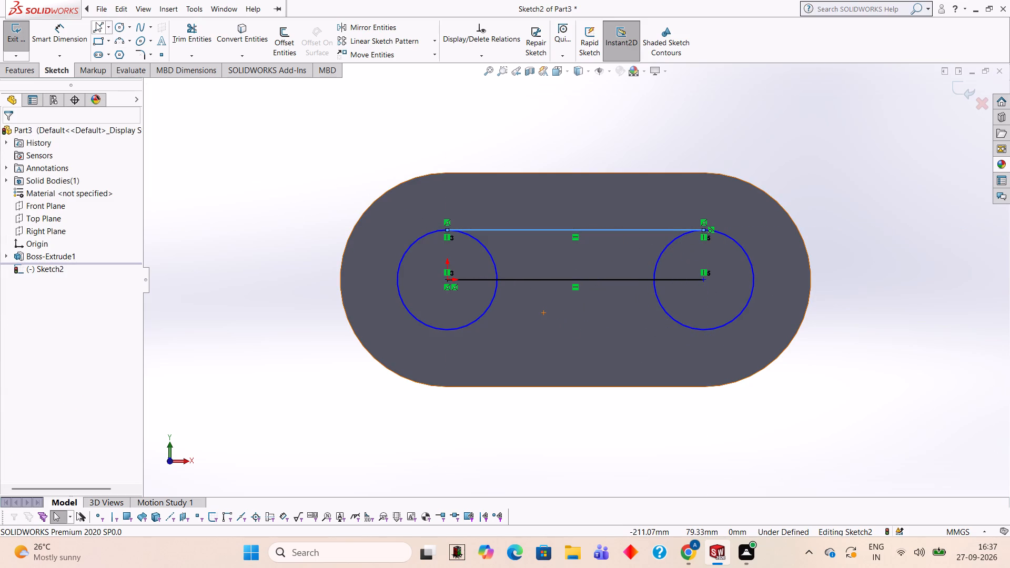
pyautogui.click(96, 22)
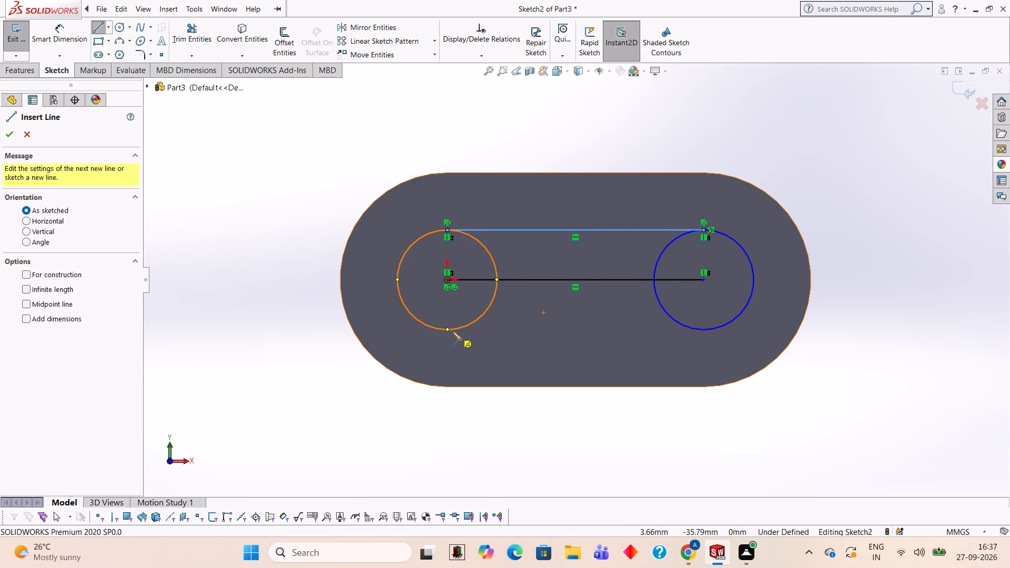
pyautogui.click(447, 329)
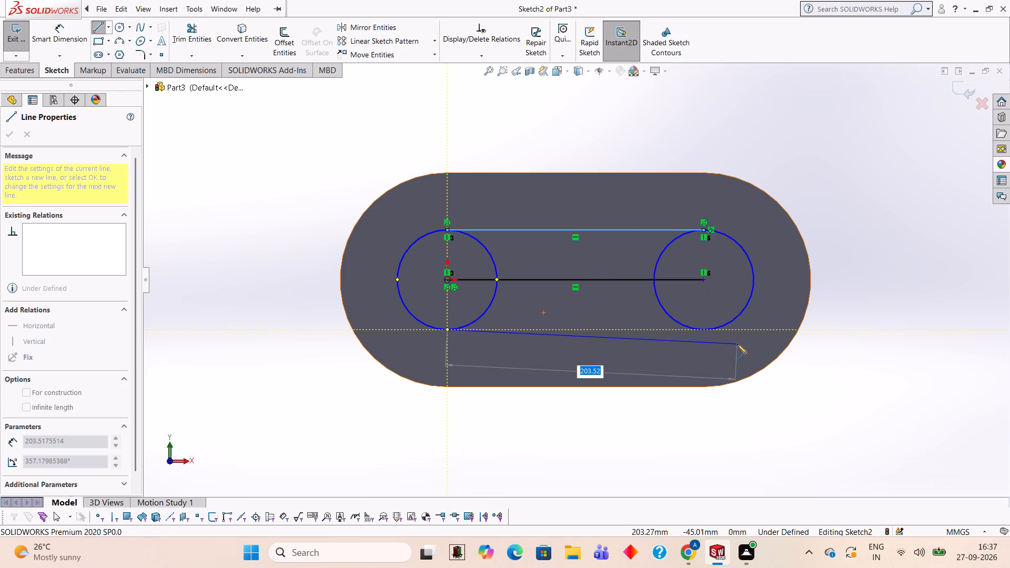
pyautogui.click(703, 327)
pyautogui.press('Escape')
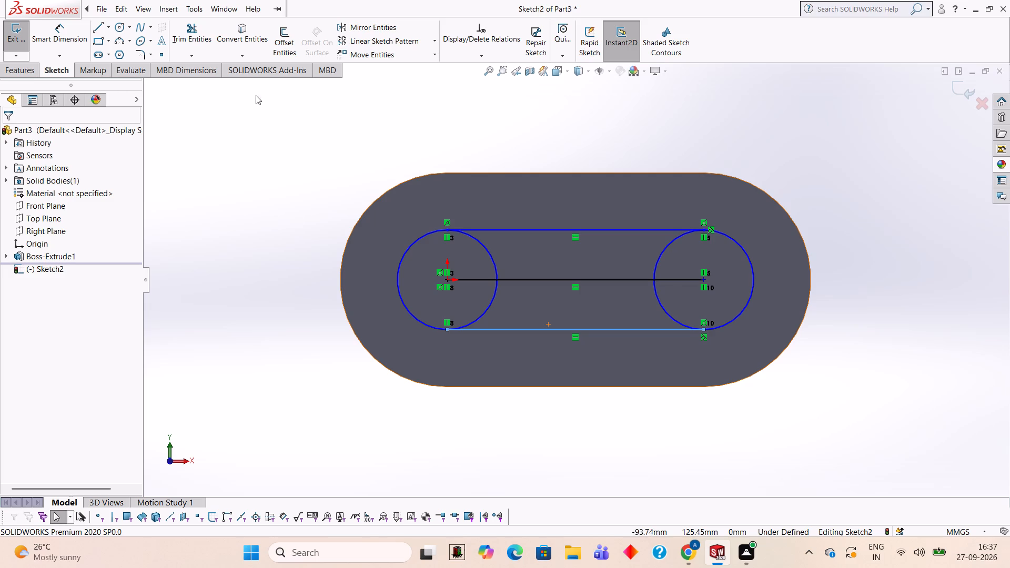
pyautogui.click(308, 133)
# Trim away the inner halves of both circles and the centre line, leaving a closed inner slot outline.
pyautogui.click(187, 45)
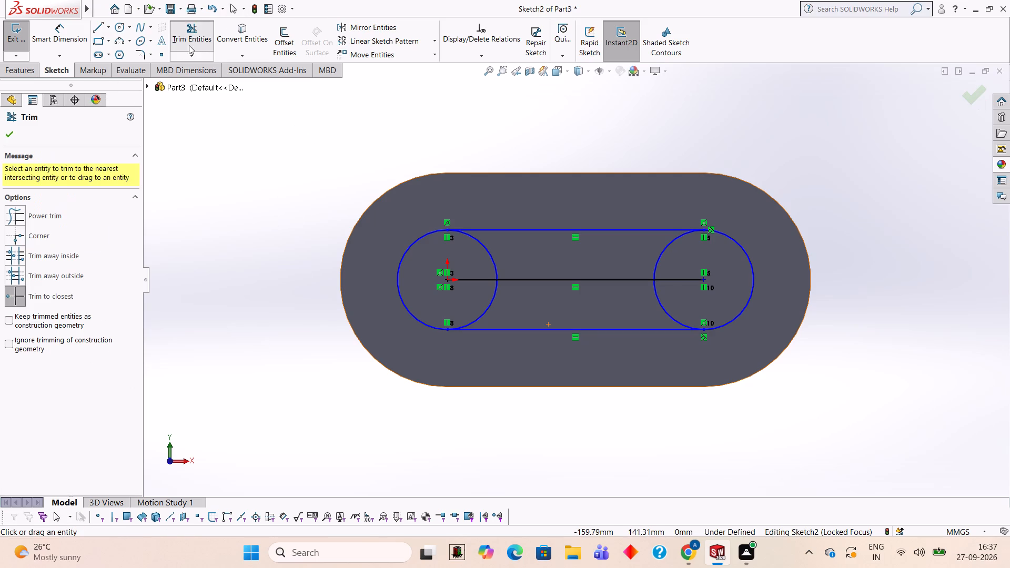
pyautogui.click(495, 269)
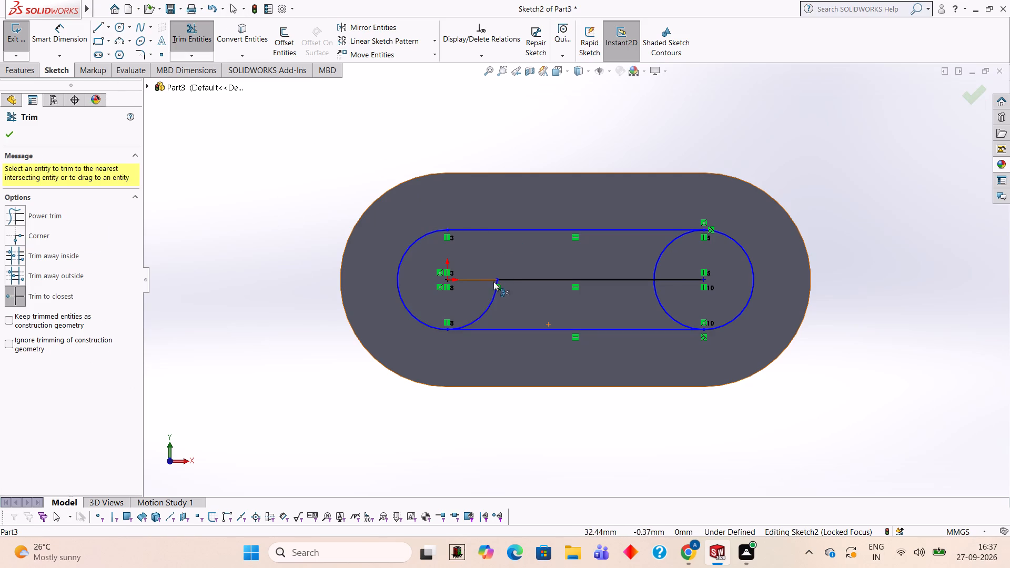
pyautogui.click(493, 298)
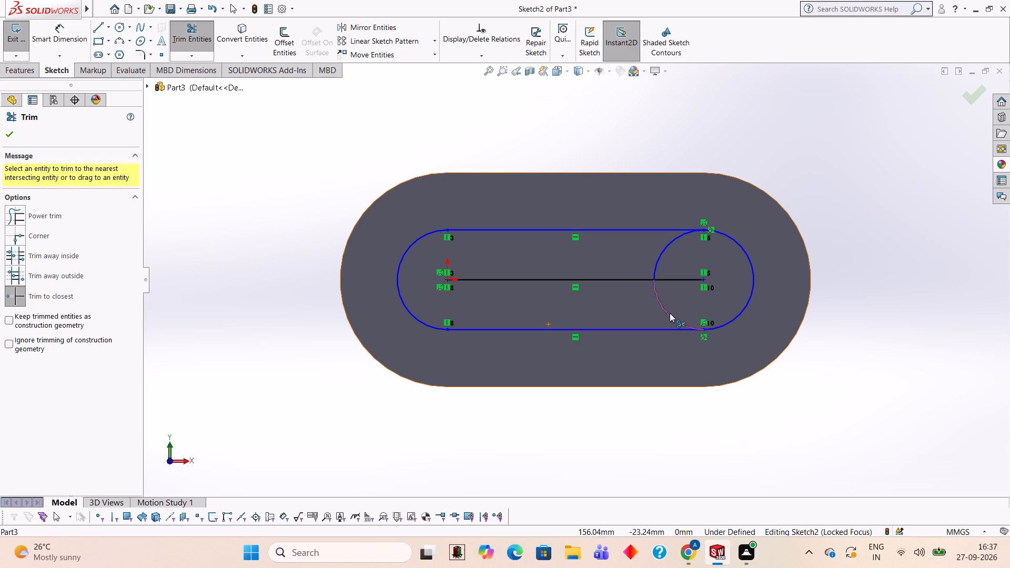
pyautogui.click(669, 313)
pyautogui.click(659, 255)
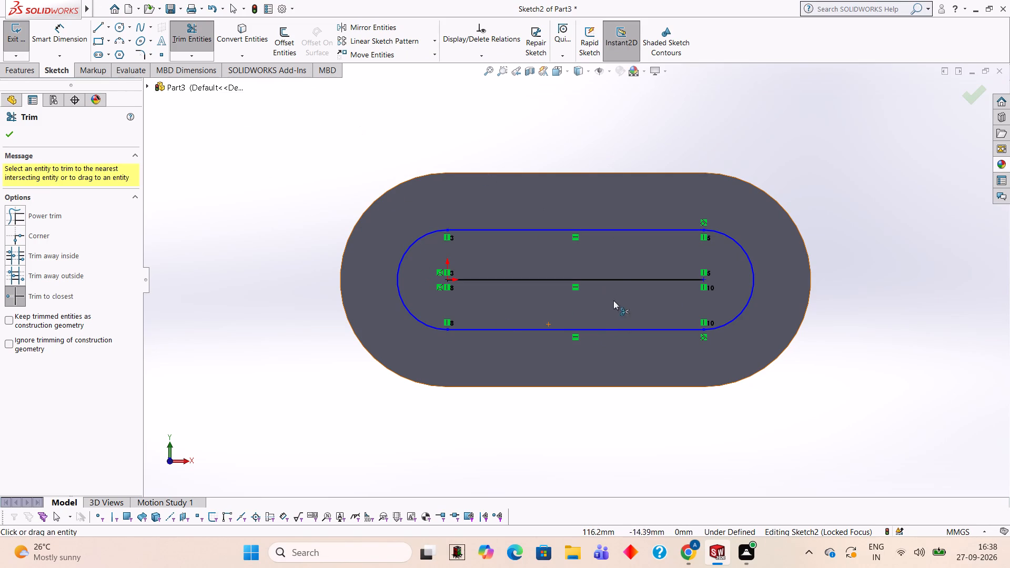
pyautogui.click(621, 282)
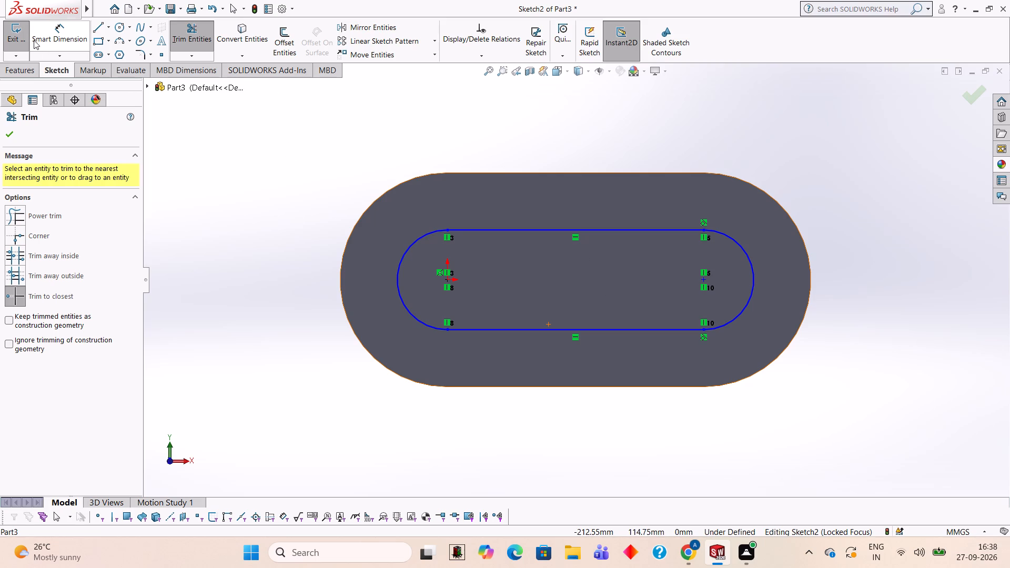
# Extrude the inner slot outline 60 mm from the base plate's face as a blind boss, merged with the plate.
pyautogui.click(23, 66)
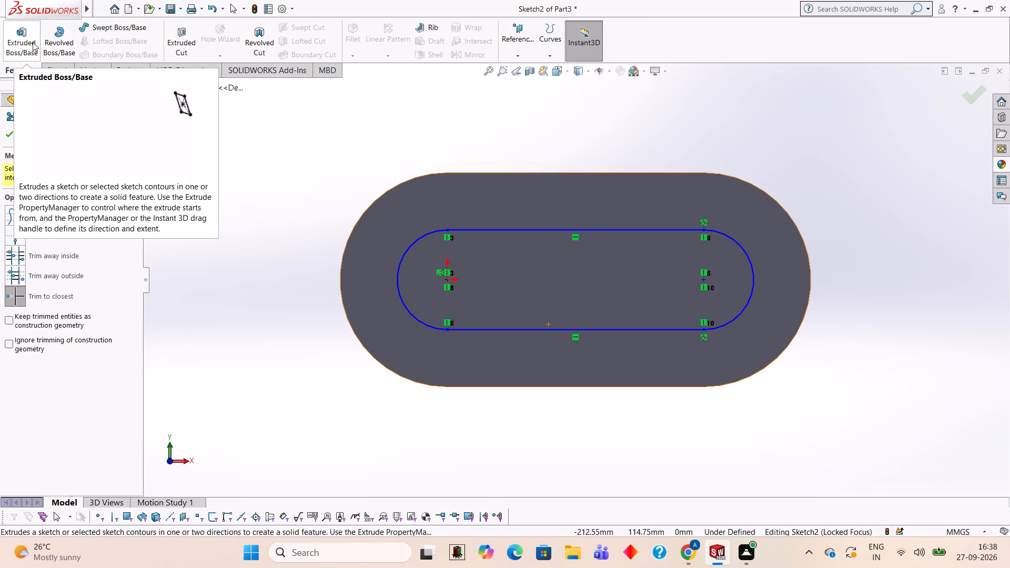
pyautogui.click(28, 42)
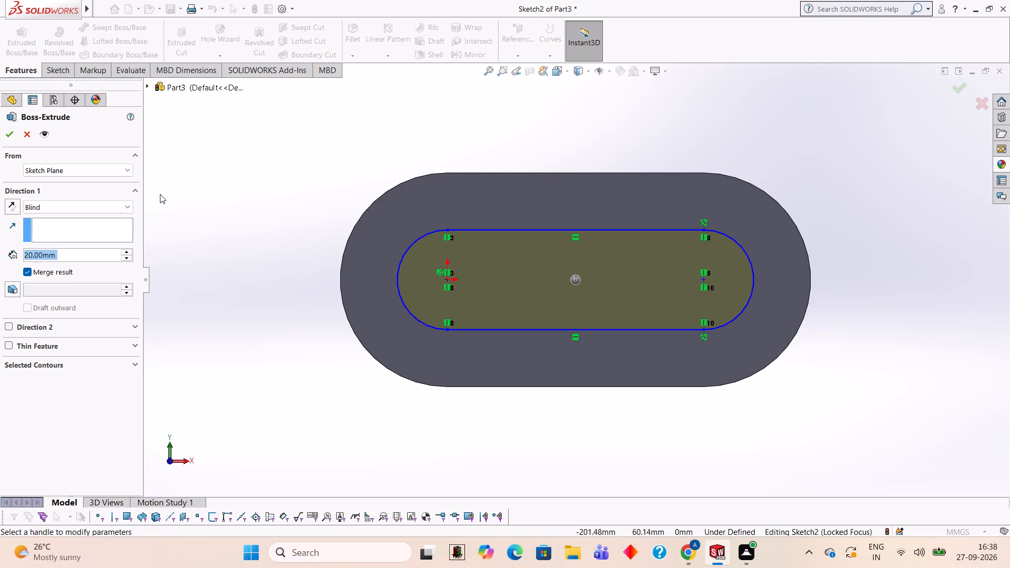
pyautogui.write('60')
pyautogui.press('Return')
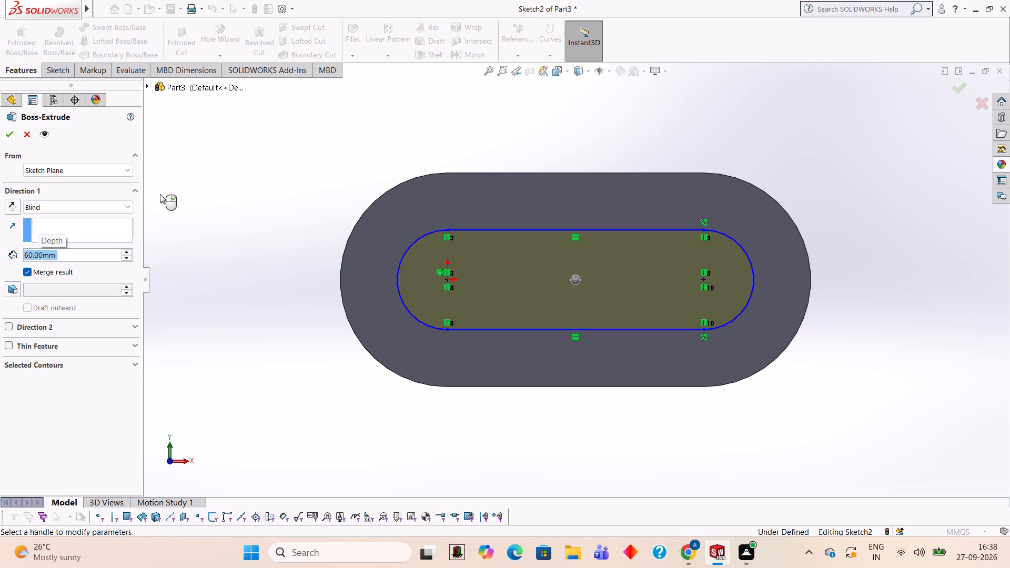
pyautogui.click(16, 139)
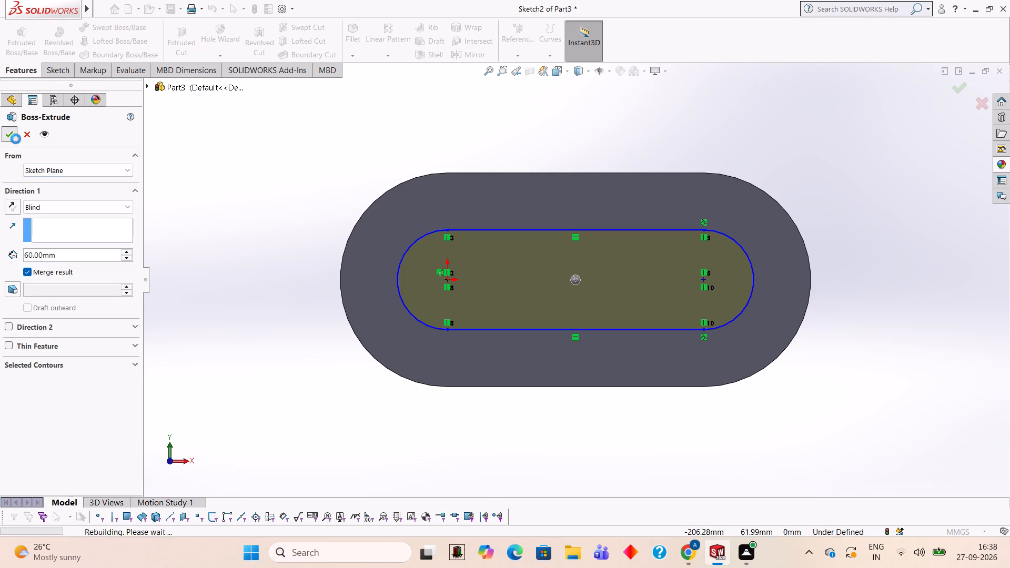
pyautogui.click(262, 264)
# Start a sketch on the raised boss's top face and draw a 180 mm horizontal line from the origin.
pyautogui.moveTo(285, 298); pyautogui.dragTo(271, 181, button='middle')
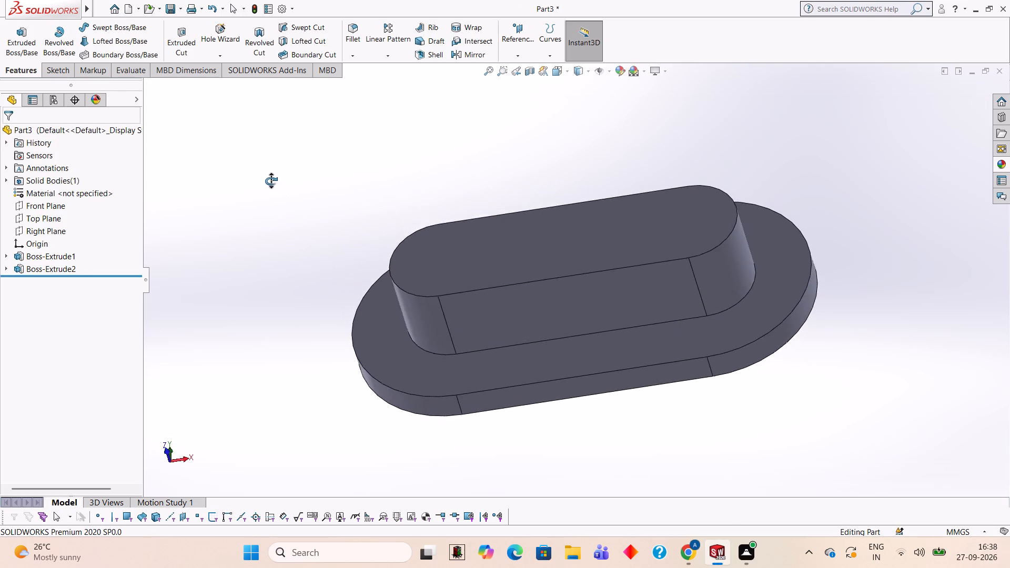
pyautogui.moveTo(271, 181); pyautogui.dragTo(280, 262, button='middle')
pyautogui.click(580, 287)
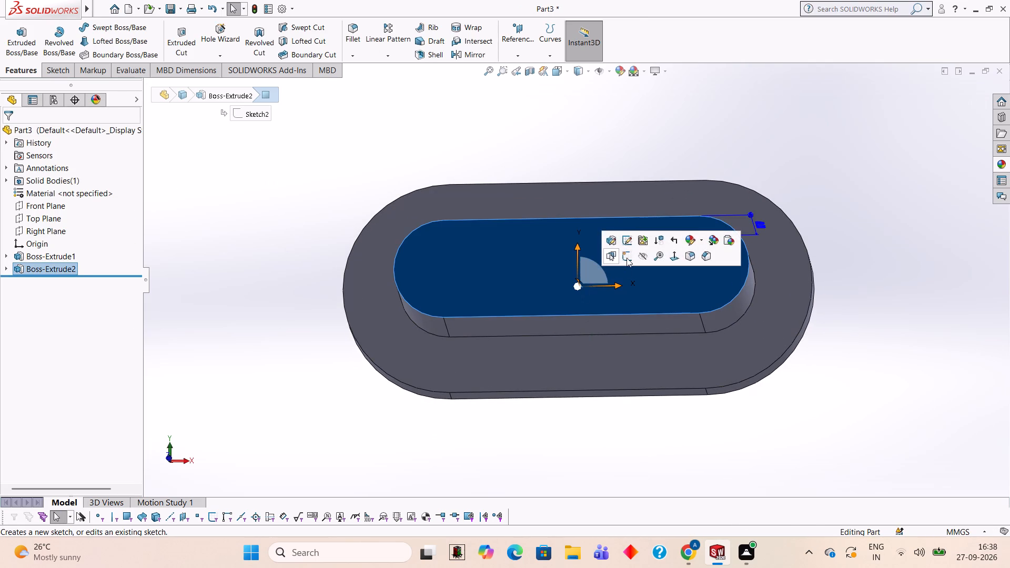
pyautogui.click(627, 258)
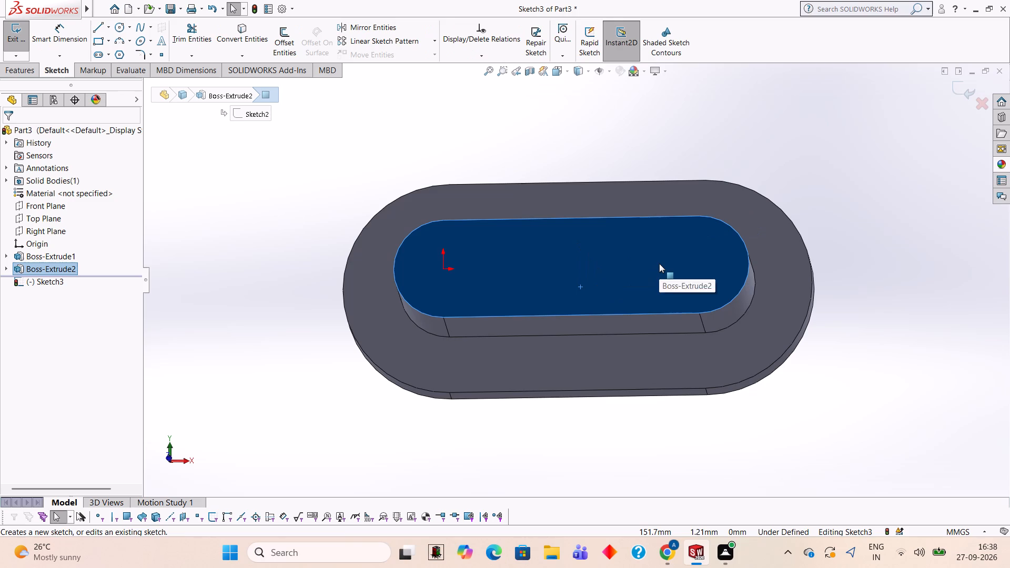
pyautogui.hotkey('ctrl', '8')
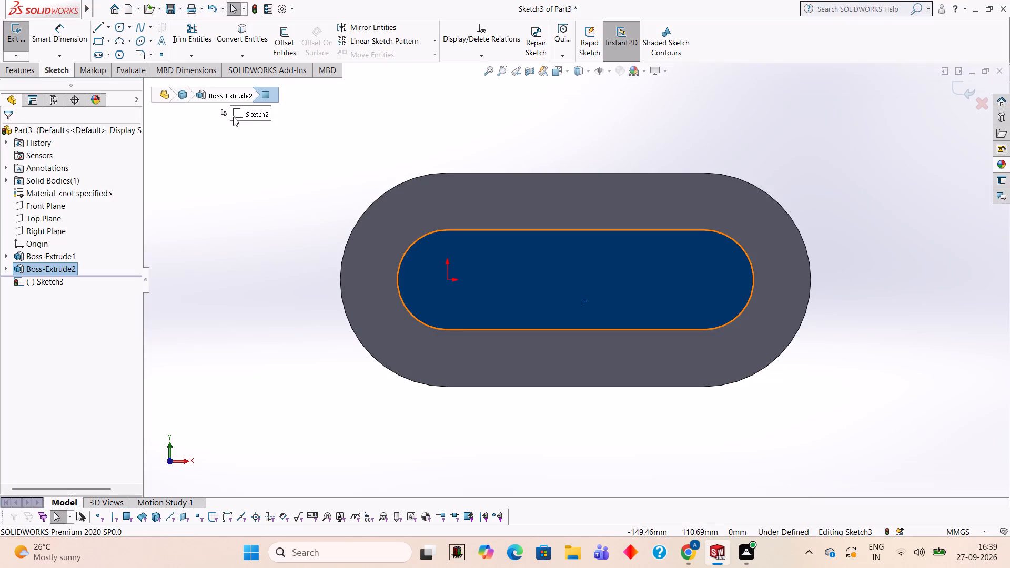
pyautogui.click(96, 29)
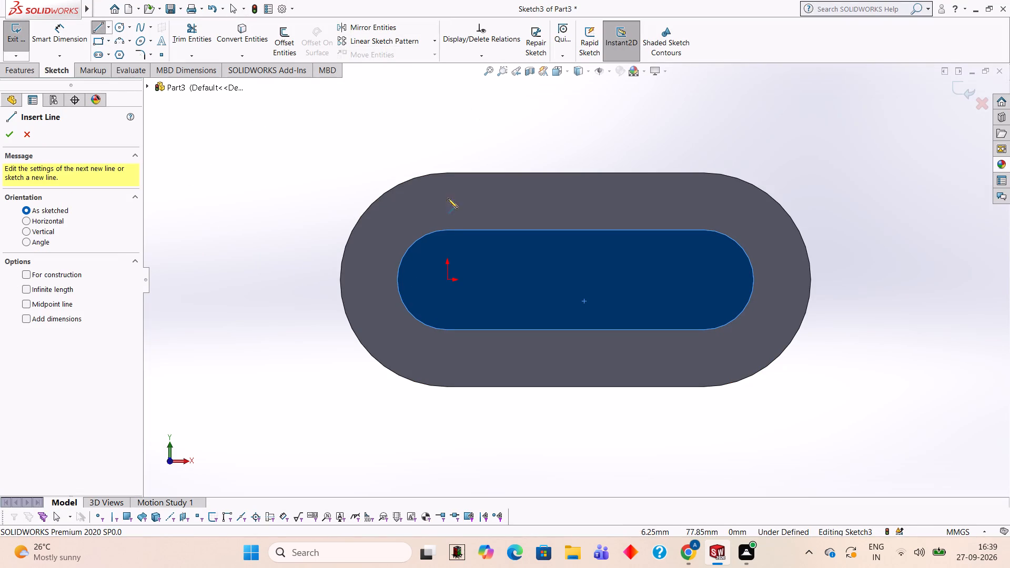
pyautogui.click(446, 280)
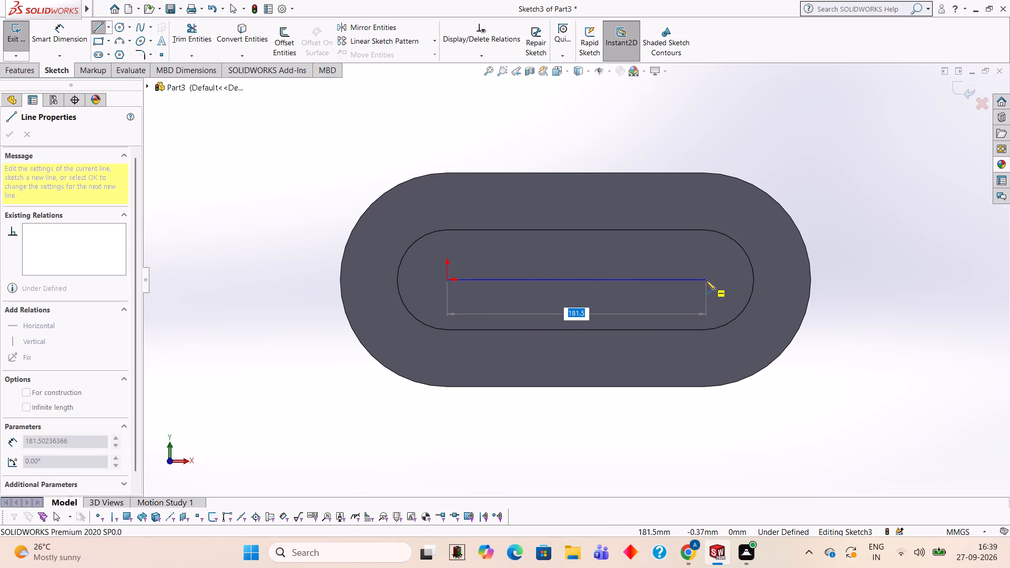
pyautogui.press('1')
pyautogui.write('80')
pyautogui.press('Return')
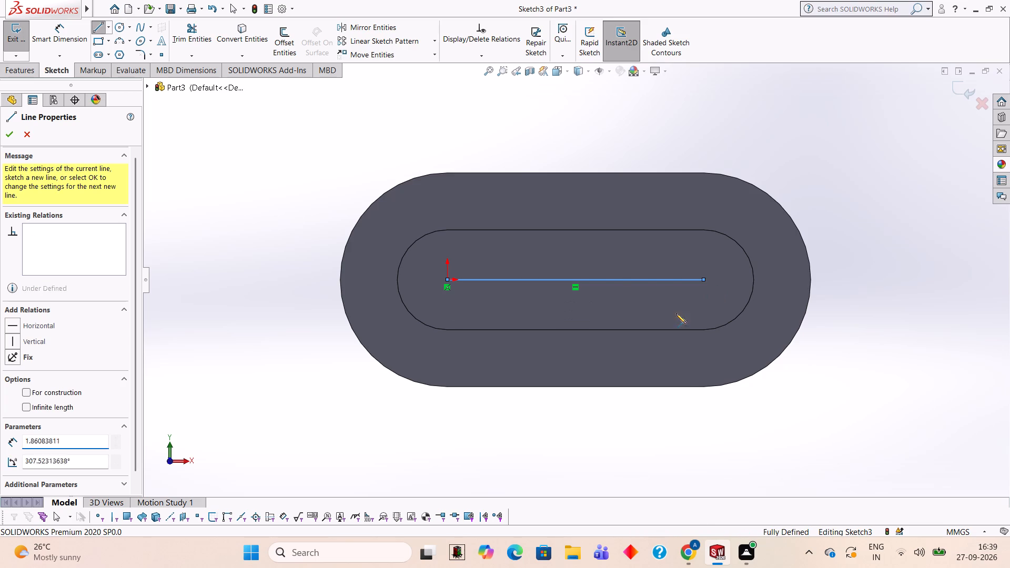
pyautogui.press('Escape')
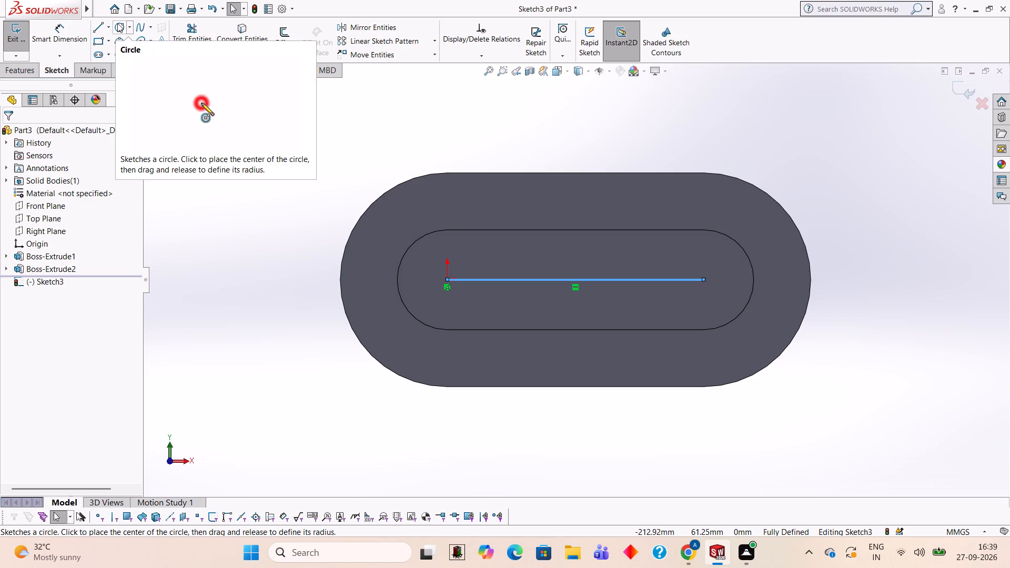
# Draw two circles of radius 20 mm, one centred on each end of the 180 mm line.
pyautogui.click(117, 23)
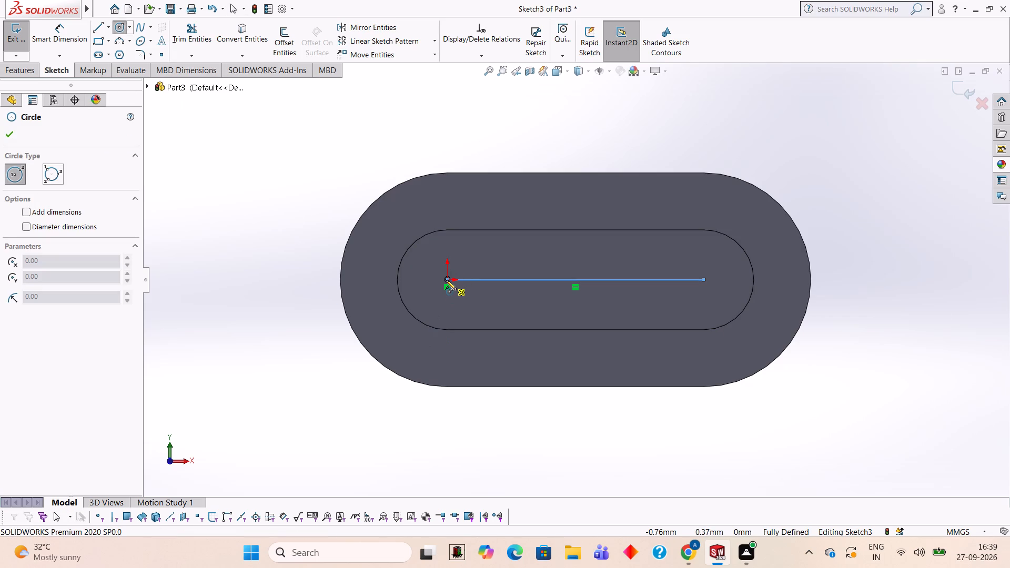
pyautogui.click(447, 278)
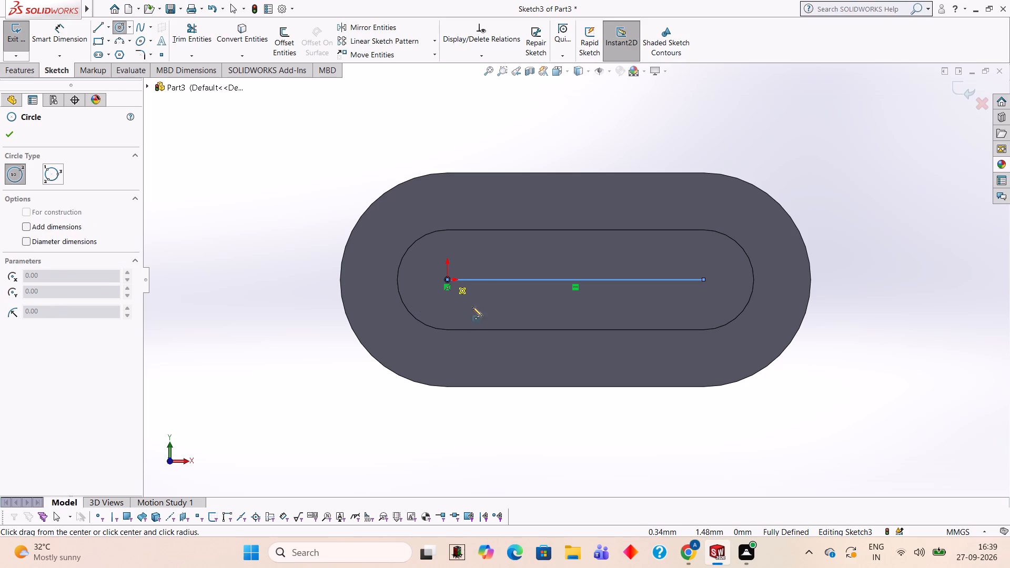
pyautogui.write('20')
pyautogui.press('Return')
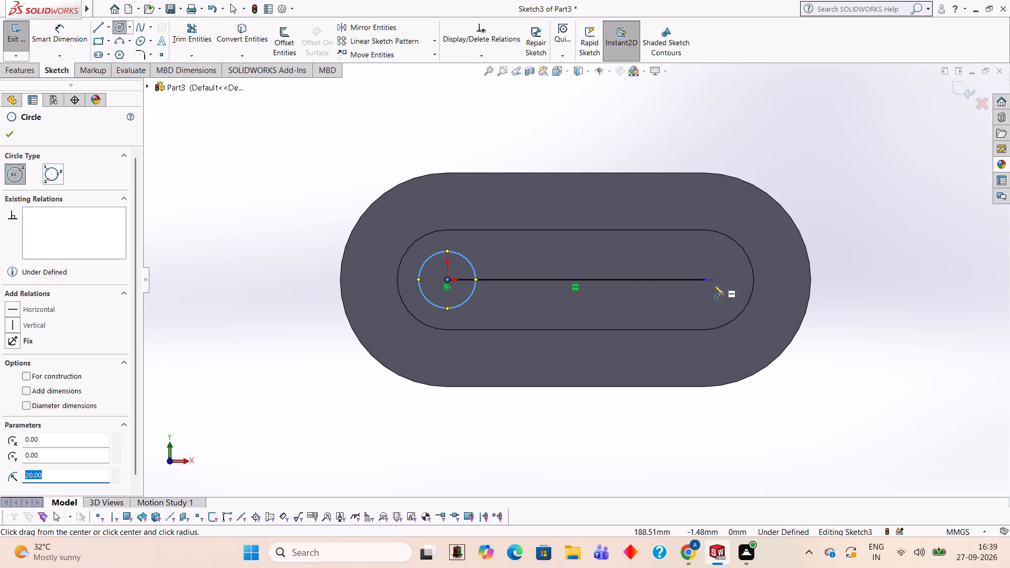
pyautogui.click(704, 279)
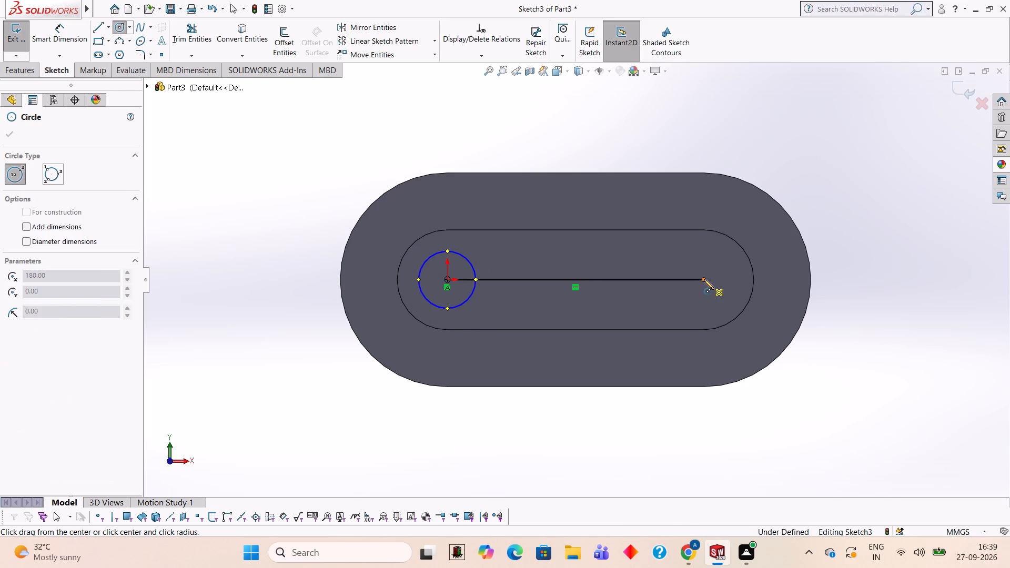
pyautogui.write('20')
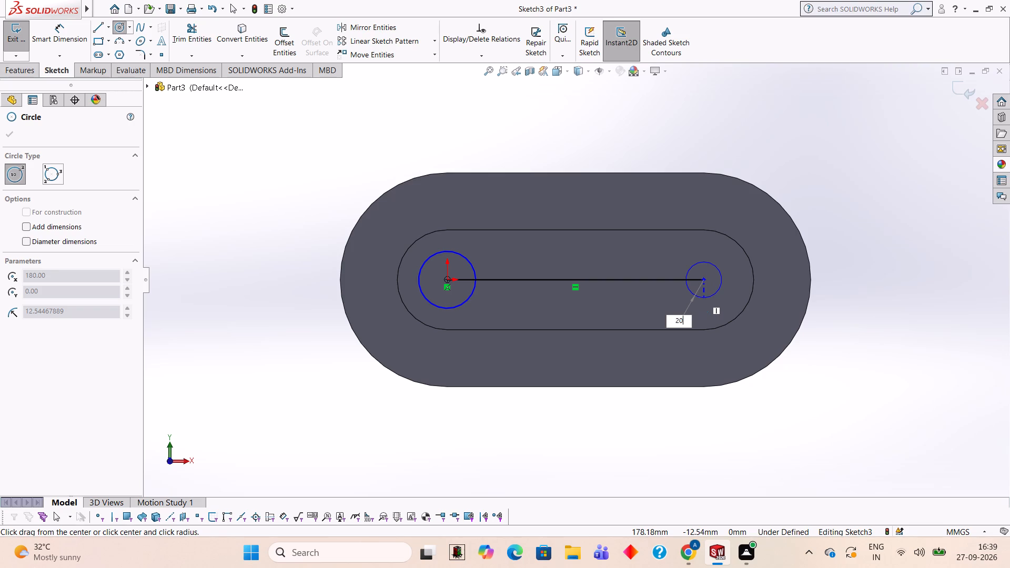
pyautogui.press('Return')
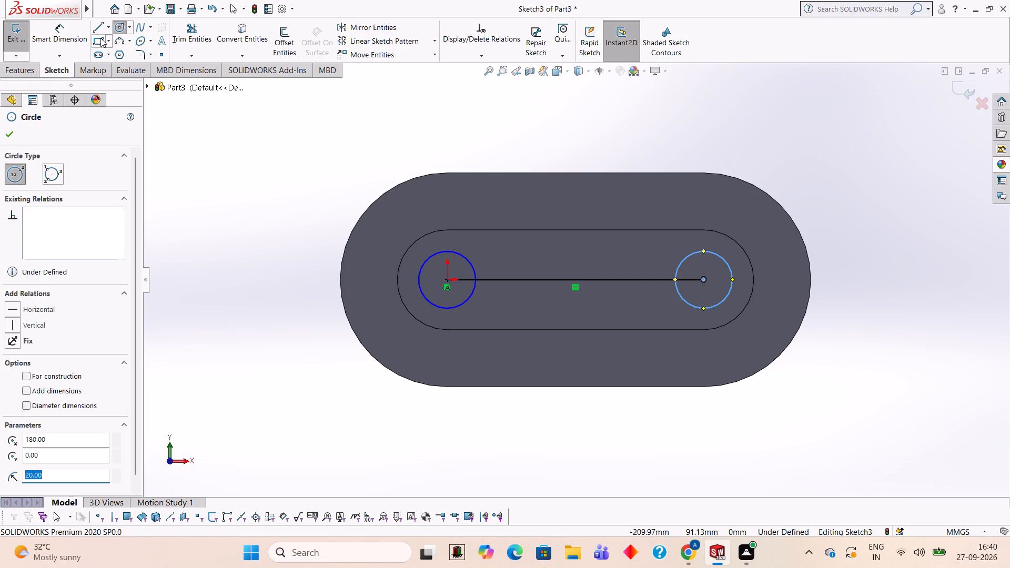
# Connect the two 20 mm radius circles with horizontal lines, one between their top points and one between their bottom points.
pyautogui.click(96, 33)
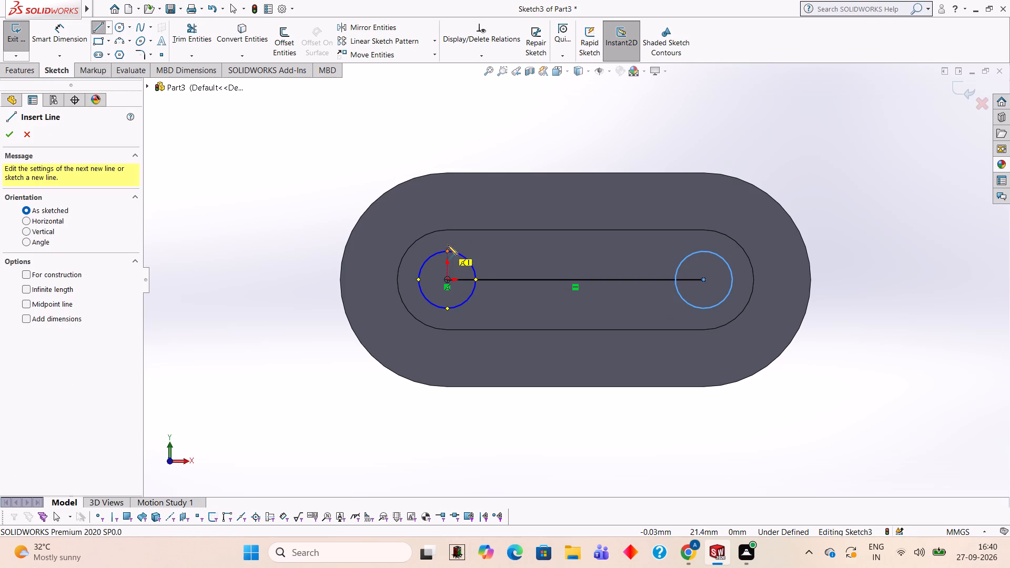
pyautogui.click(447, 251)
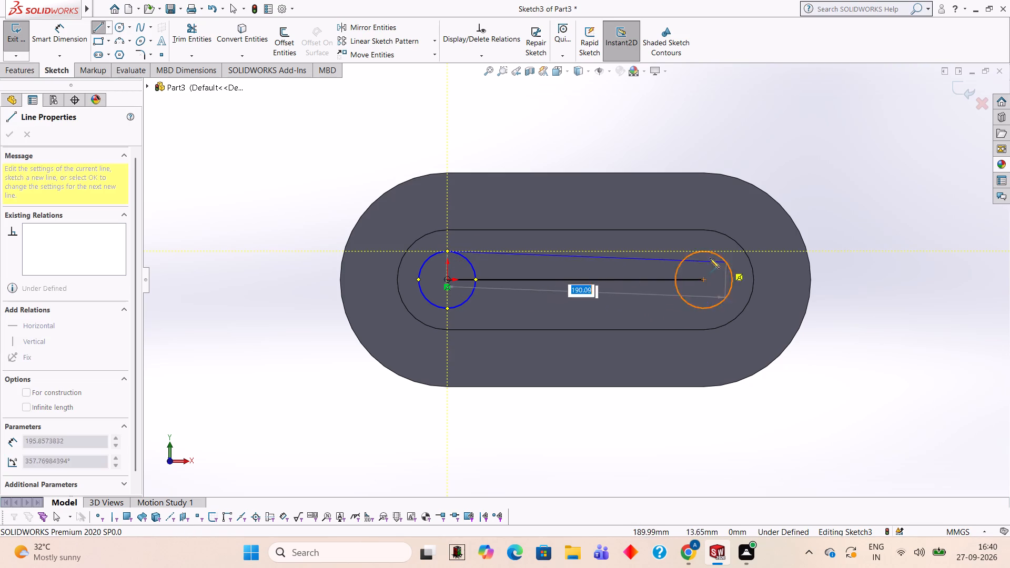
pyautogui.click(703, 251)
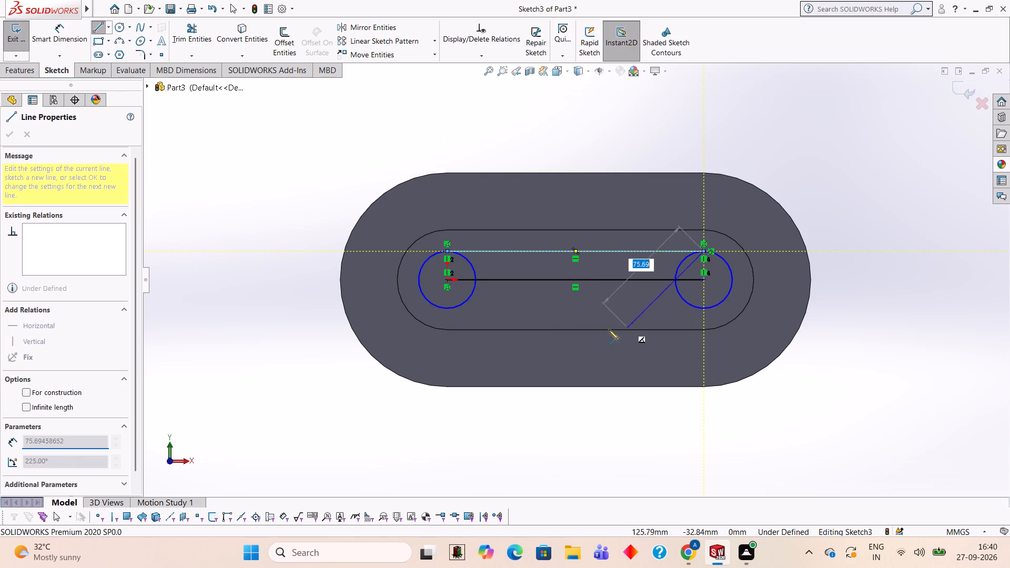
pyautogui.press('Escape')
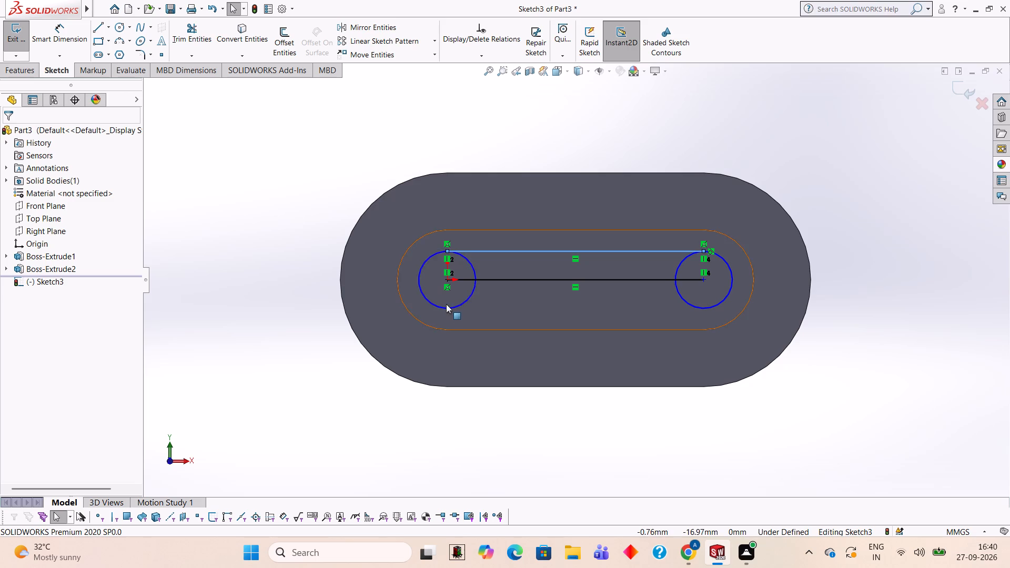
pyautogui.click(96, 24)
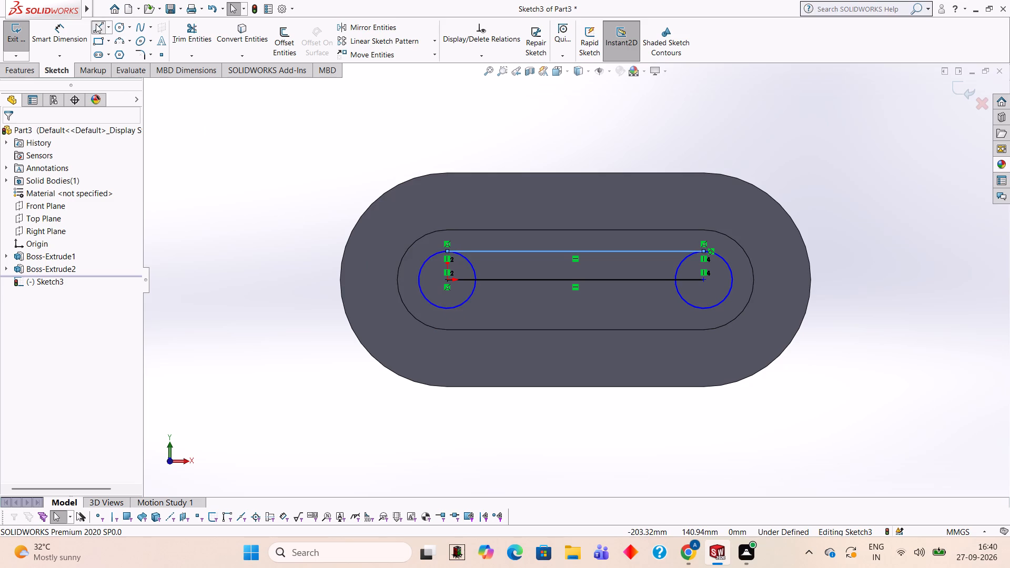
pyautogui.click(447, 309)
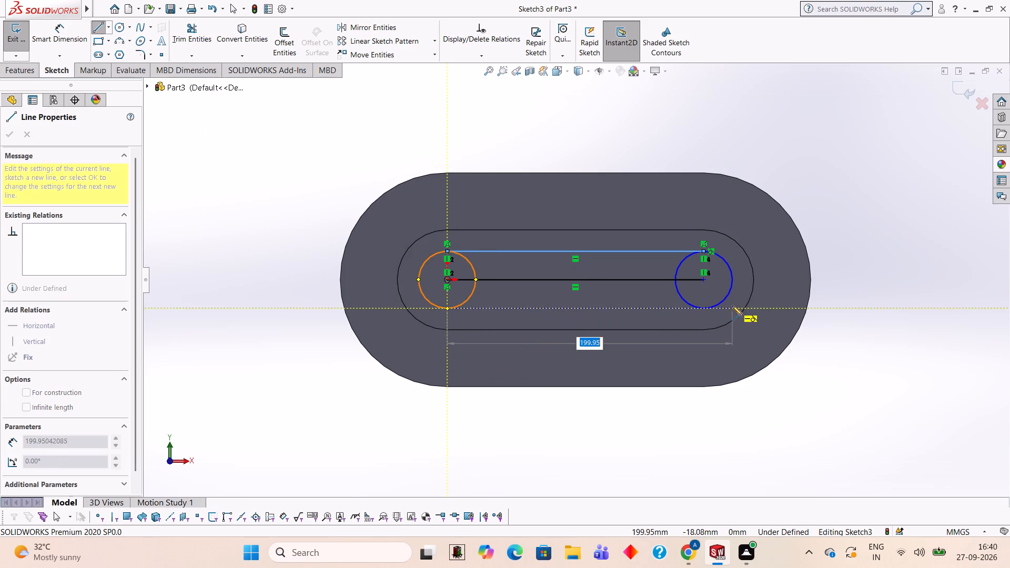
pyautogui.click(703, 309)
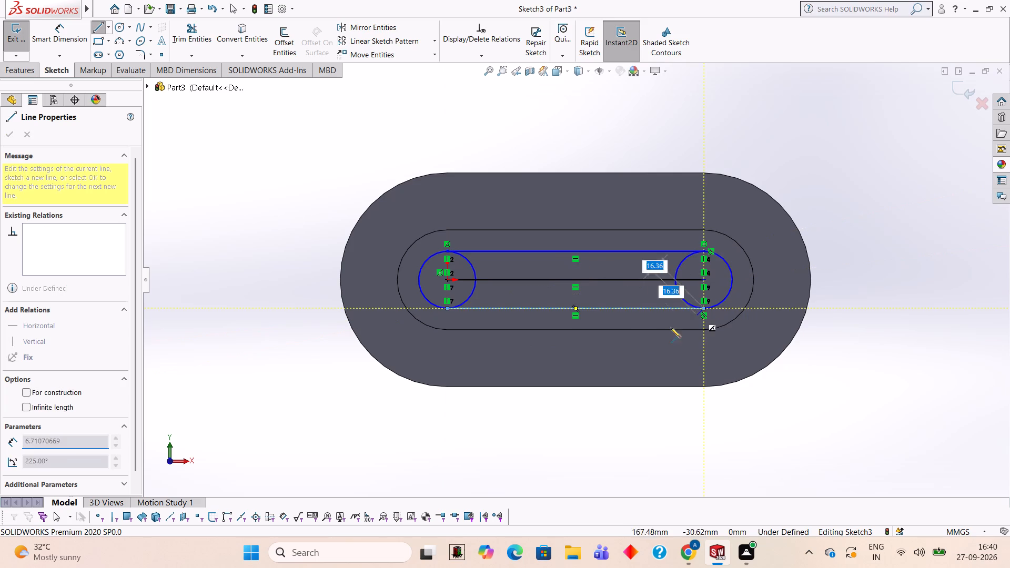
# Trim away the inner halves of both circles and the centre line, leaving a closed slot outline.
pyautogui.click(192, 33)
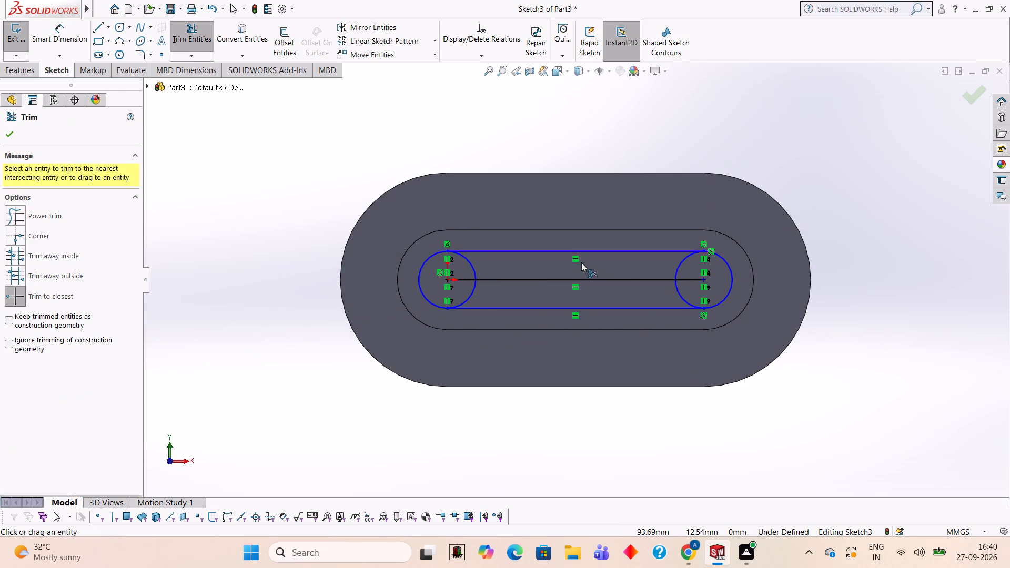
pyautogui.click(471, 291)
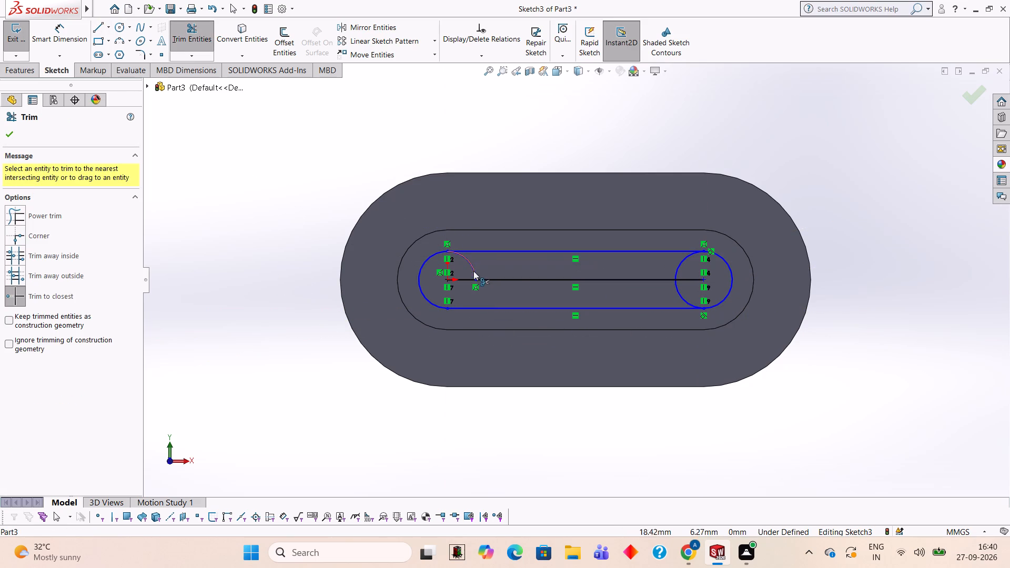
pyautogui.click(473, 271)
pyautogui.click(510, 278)
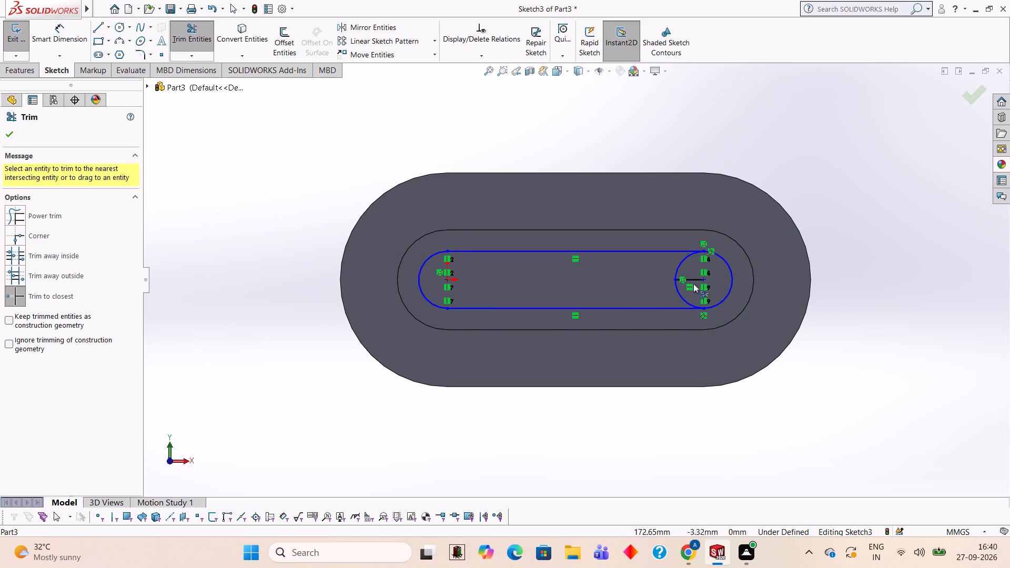
pyautogui.click(692, 280)
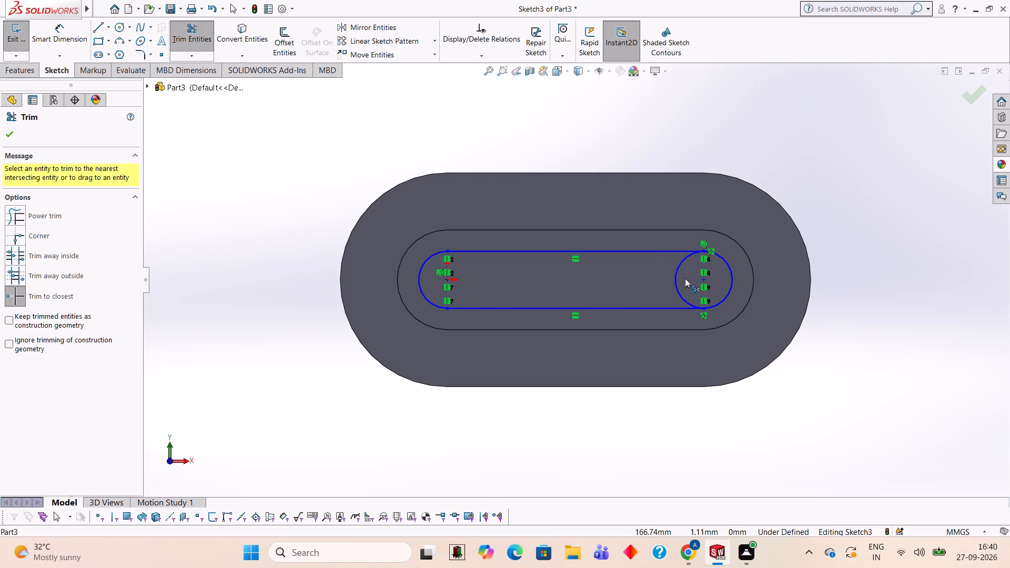
pyautogui.click(675, 278)
# Cut the slot outline 30 mm deep into the raised boss as a blind extruded cut.
pyautogui.moveTo(857, 353); pyautogui.dragTo(860, 287, button='middle')
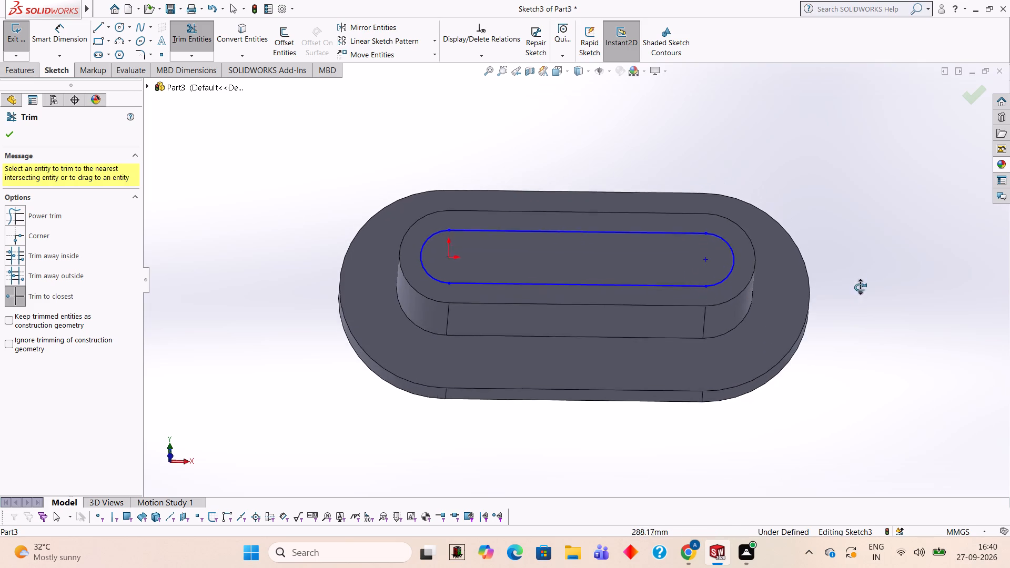
pyautogui.moveTo(860, 287); pyautogui.dragTo(850, 252, button='middle')
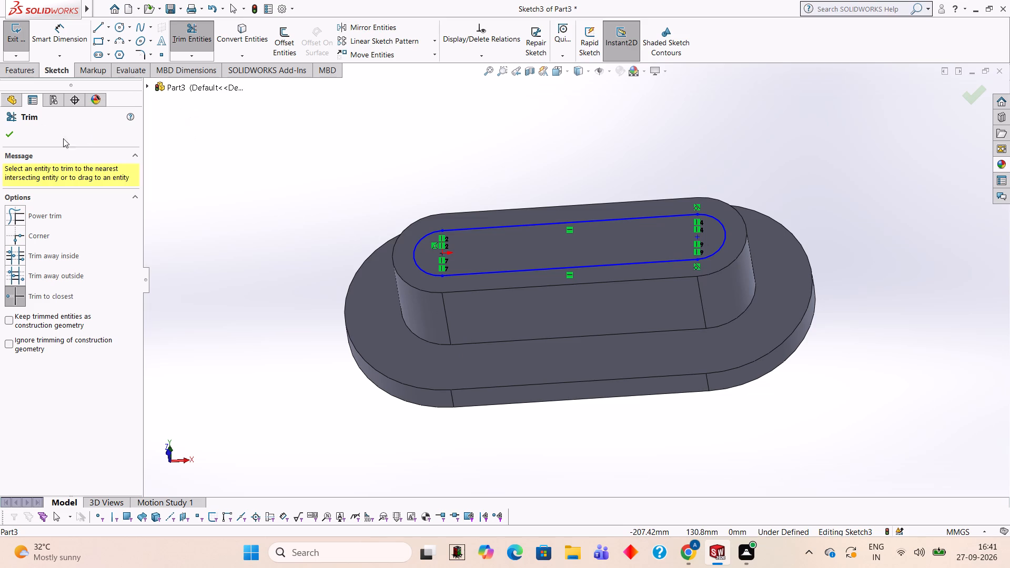
pyautogui.click(34, 72)
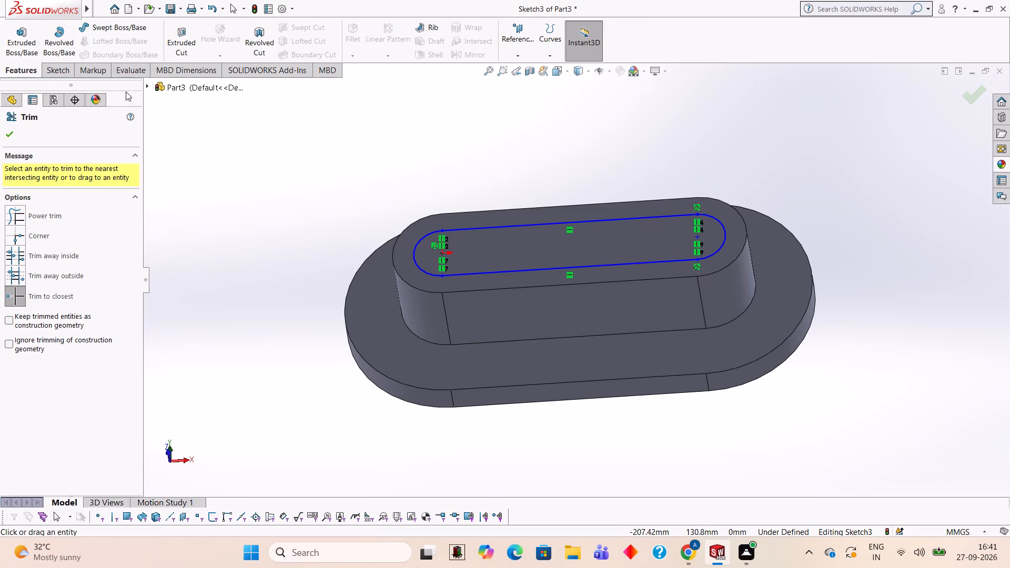
pyautogui.click(178, 47)
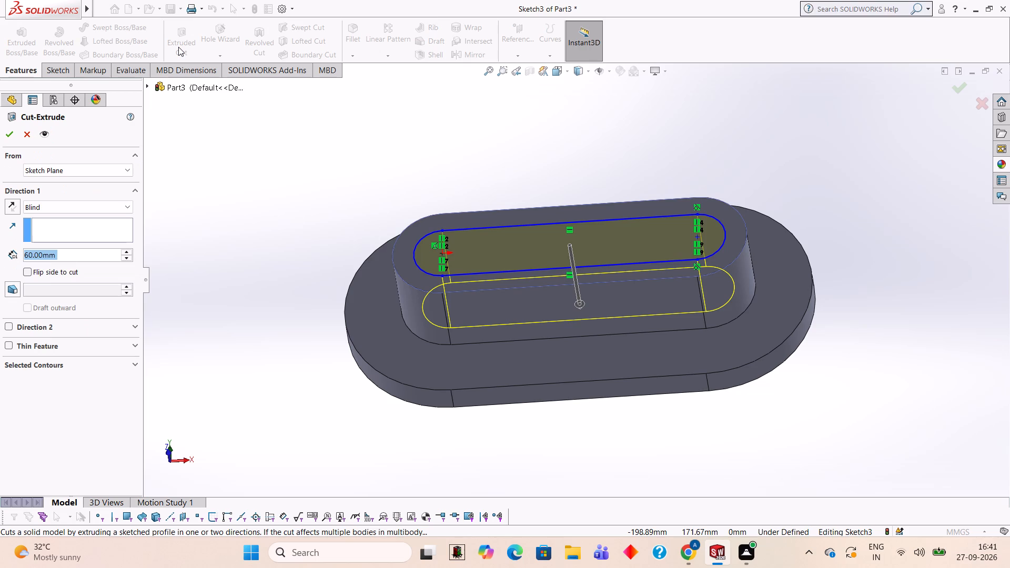
pyautogui.write('30')
pyautogui.press('Return')
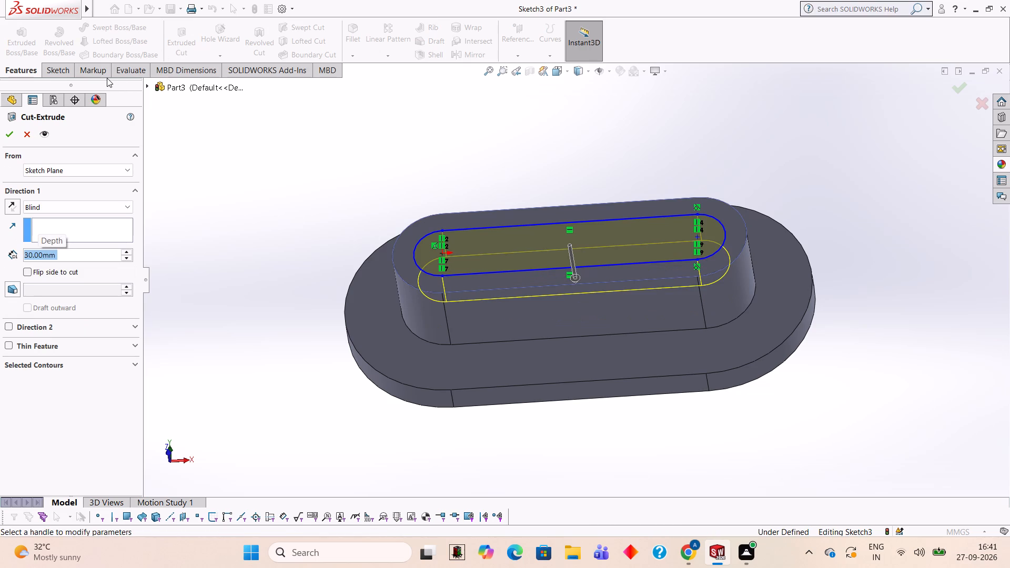
pyautogui.click(9, 136)
pyautogui.click(294, 238)
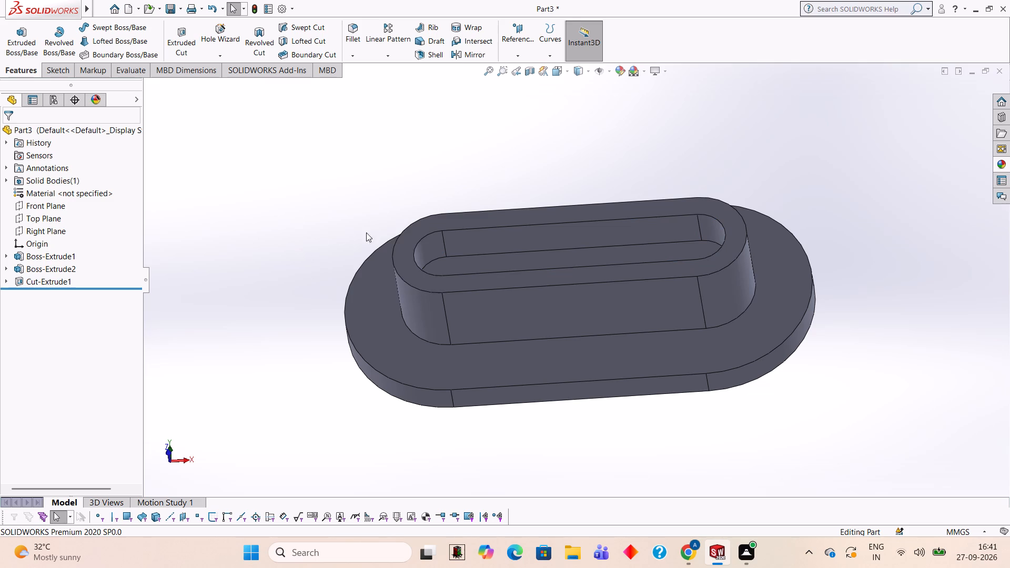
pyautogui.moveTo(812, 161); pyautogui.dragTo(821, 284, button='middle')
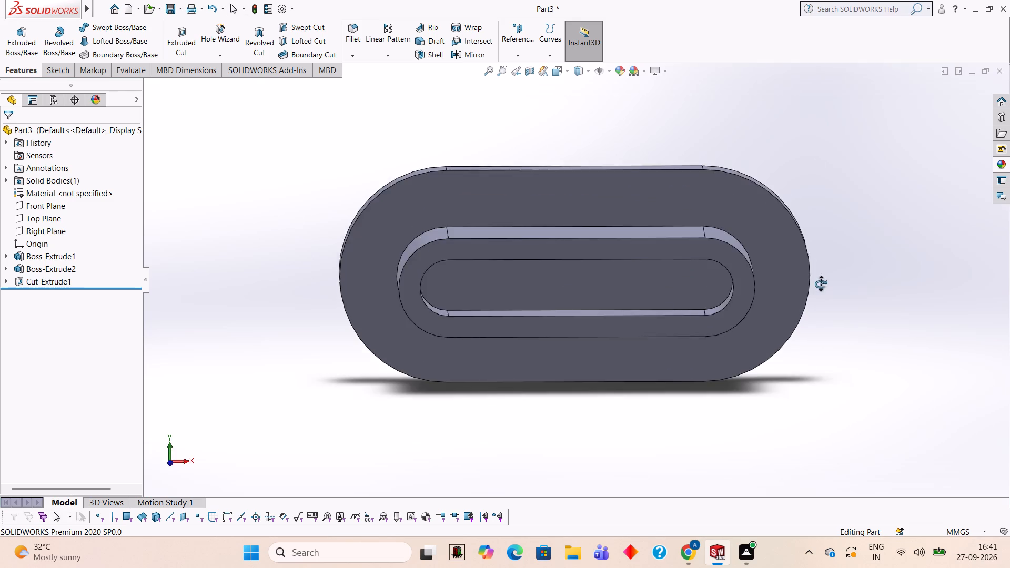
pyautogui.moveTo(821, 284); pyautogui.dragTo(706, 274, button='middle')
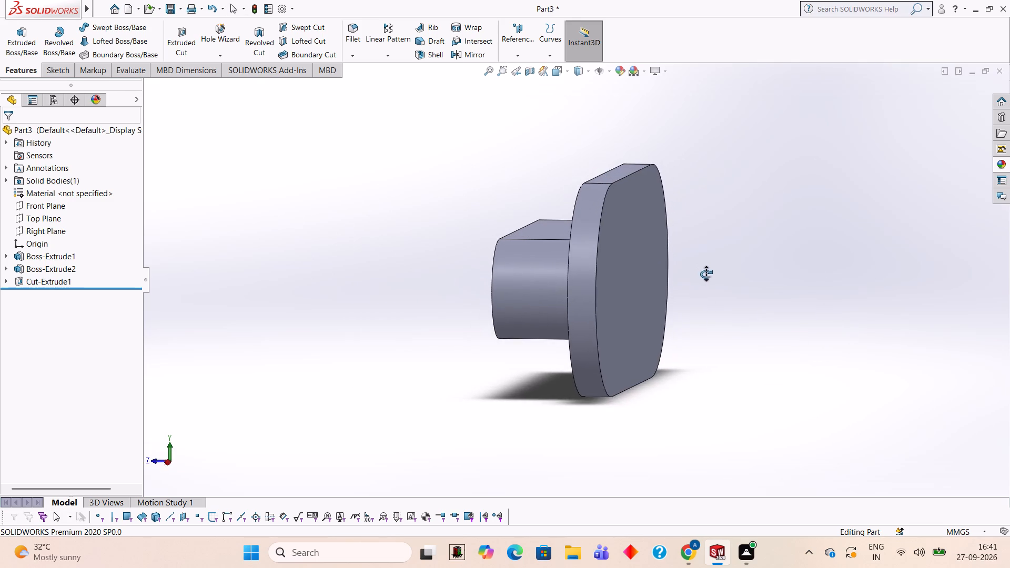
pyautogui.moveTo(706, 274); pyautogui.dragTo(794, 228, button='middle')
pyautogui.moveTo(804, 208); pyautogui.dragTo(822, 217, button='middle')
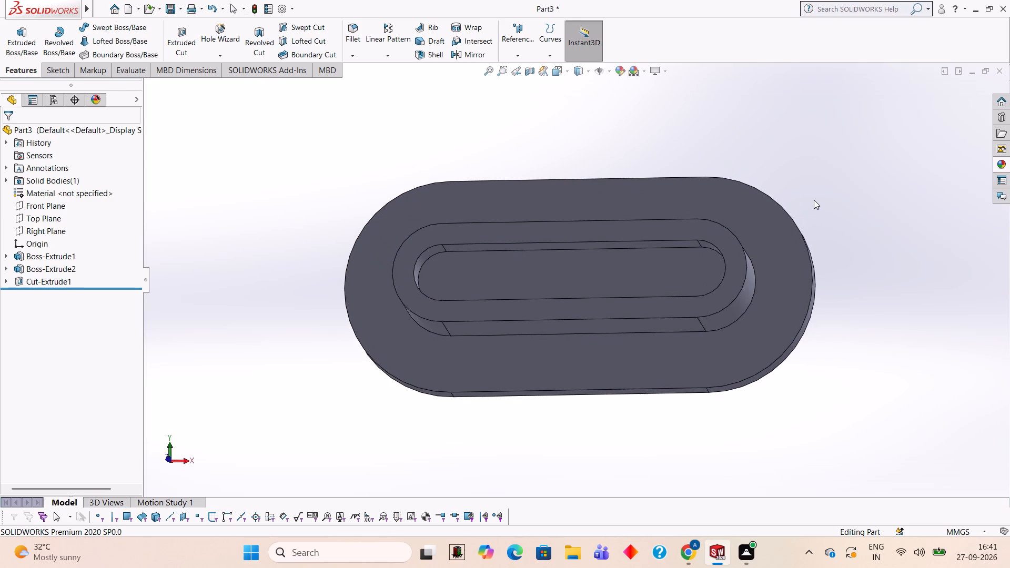
# Start a new sketch on the base plate's face surrounding the raised boss, viewed square to the sketch plane.
pyautogui.moveTo(720, 156); pyautogui.dragTo(686, 176, button='middle')
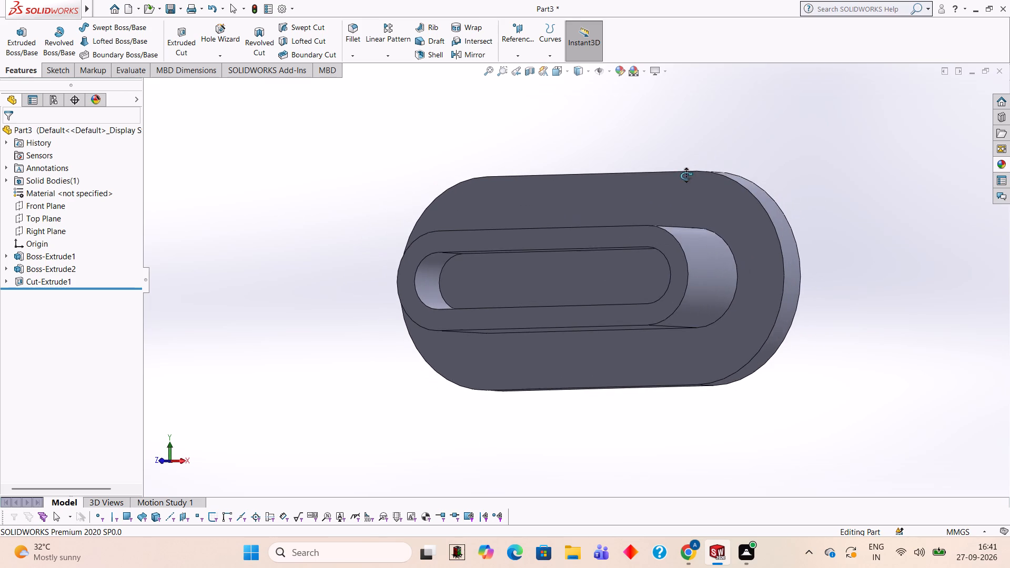
pyautogui.moveTo(686, 176); pyautogui.dragTo(687, 176, button='middle')
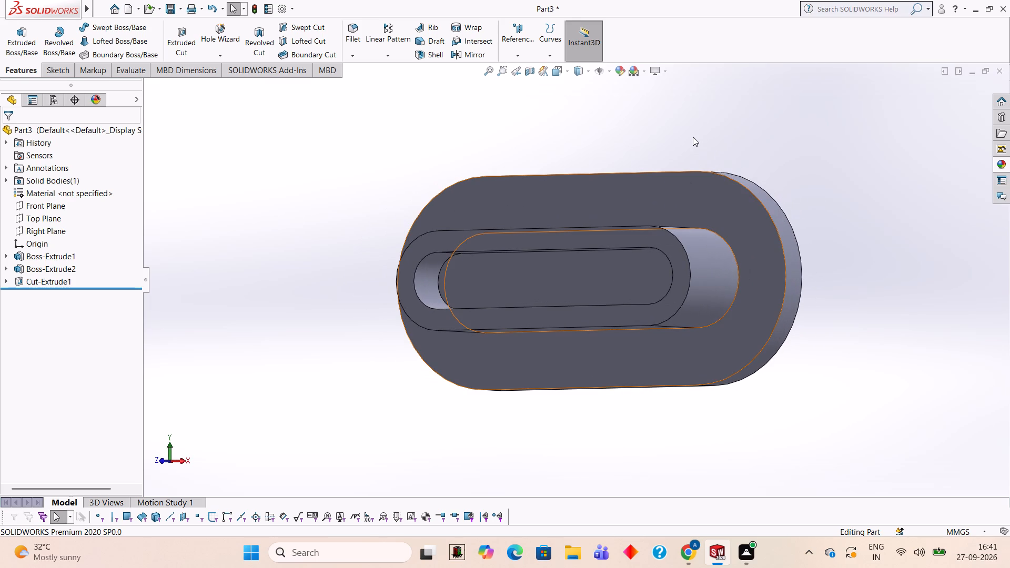
pyautogui.moveTo(720, 157); pyautogui.dragTo(756, 155, button='middle')
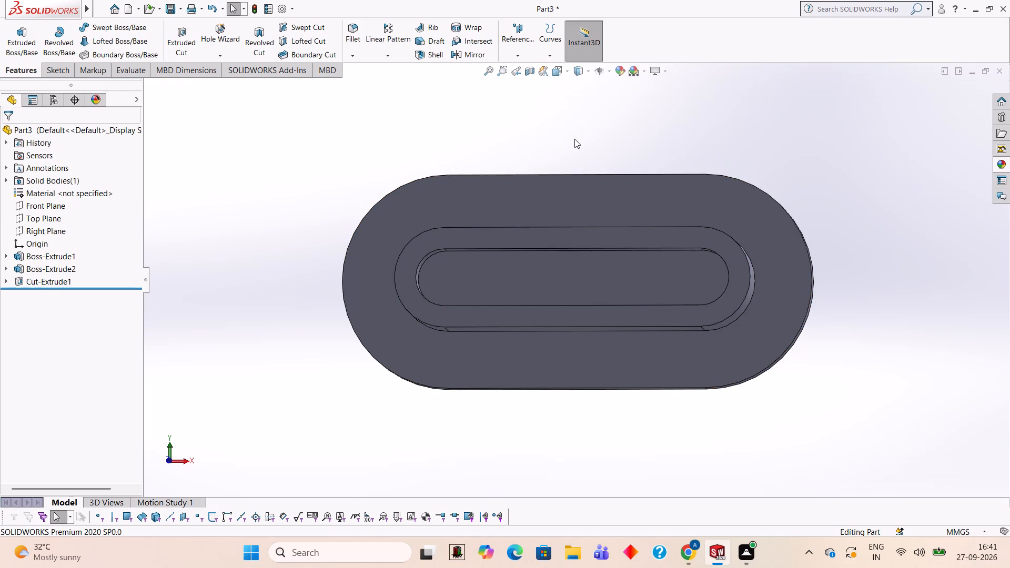
pyautogui.moveTo(576, 140); pyautogui.dragTo(590, 149, button='middle')
pyautogui.click(582, 198)
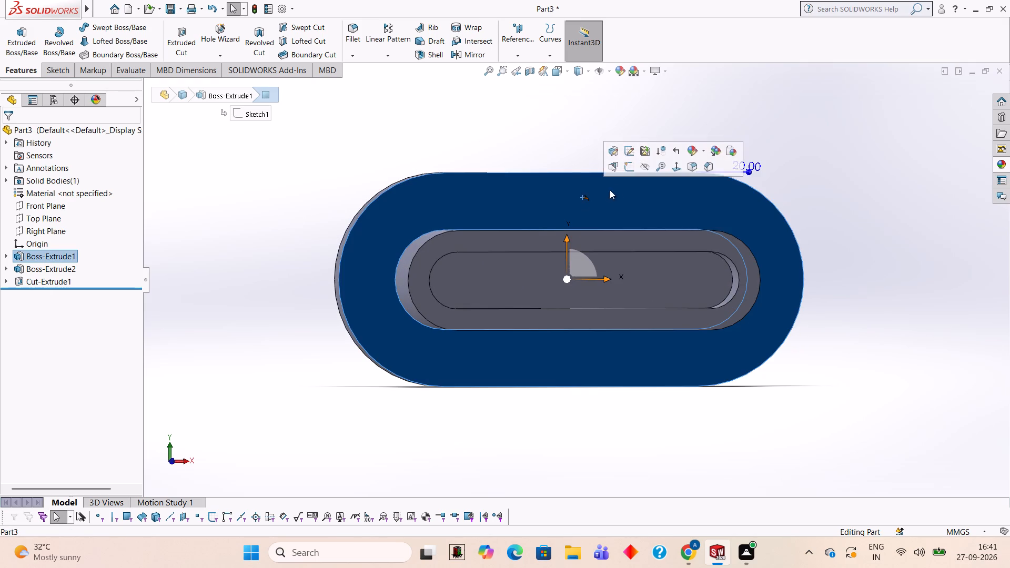
pyautogui.click(626, 167)
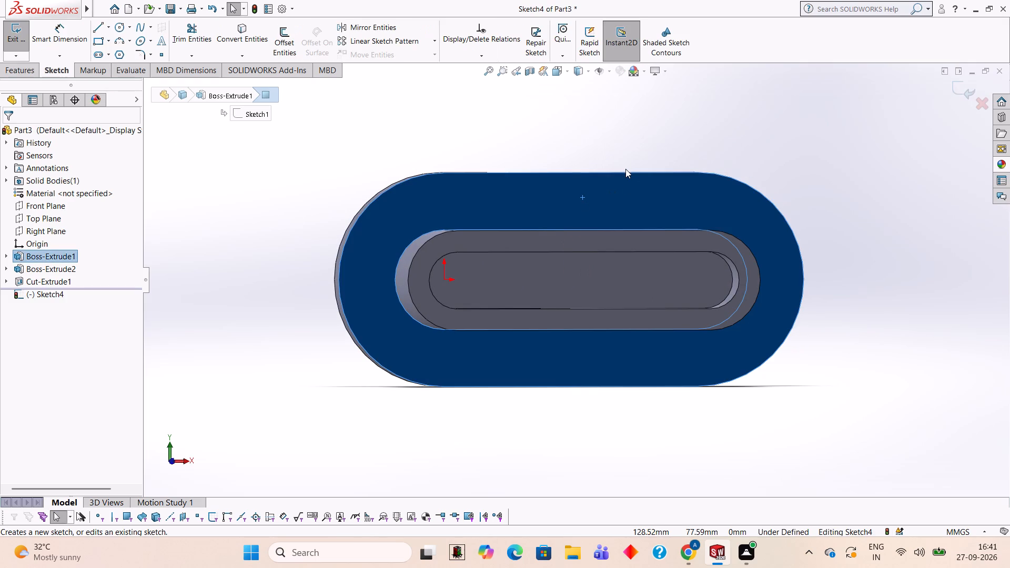
pyautogui.hotkey('ctrl', '8')
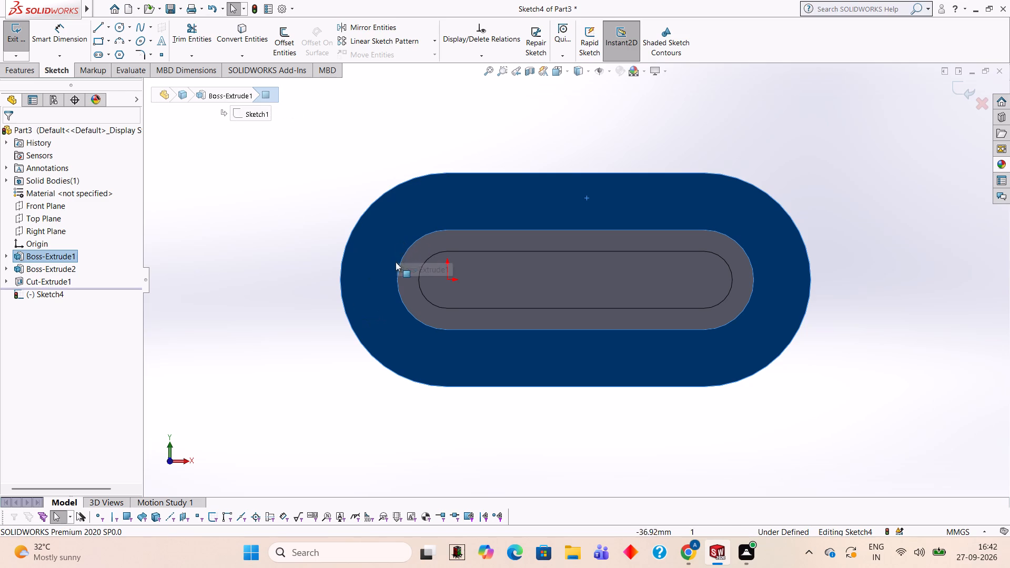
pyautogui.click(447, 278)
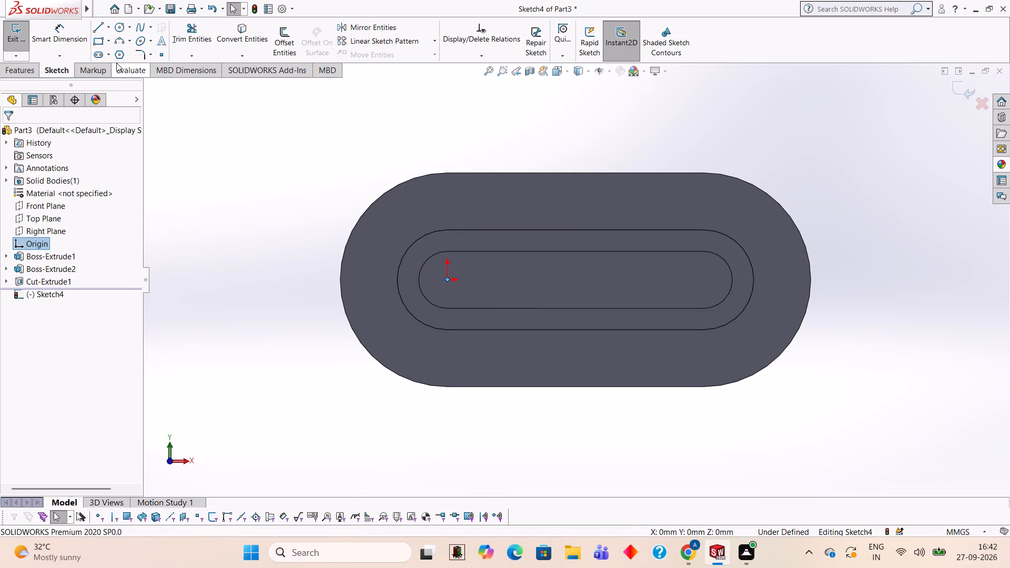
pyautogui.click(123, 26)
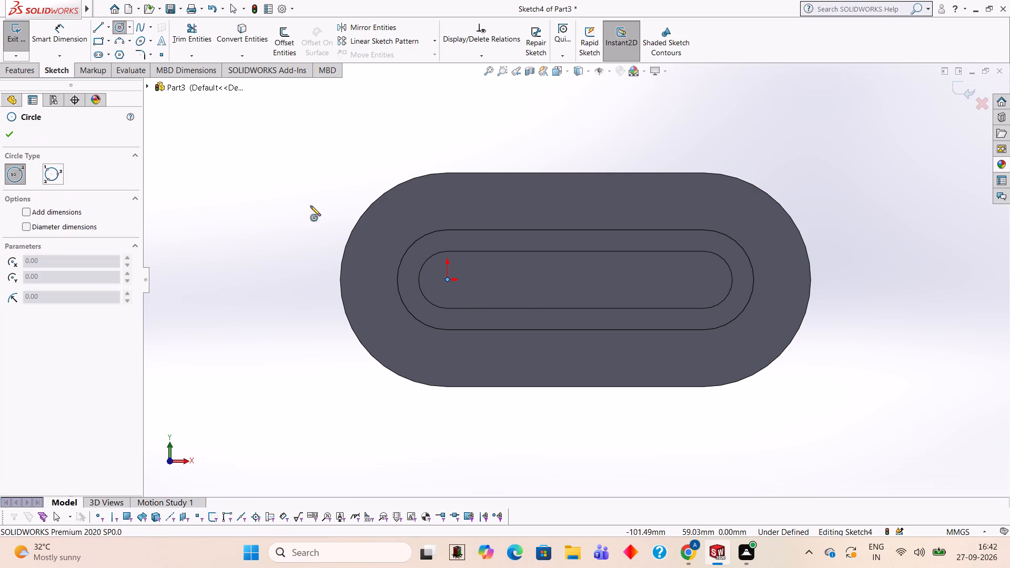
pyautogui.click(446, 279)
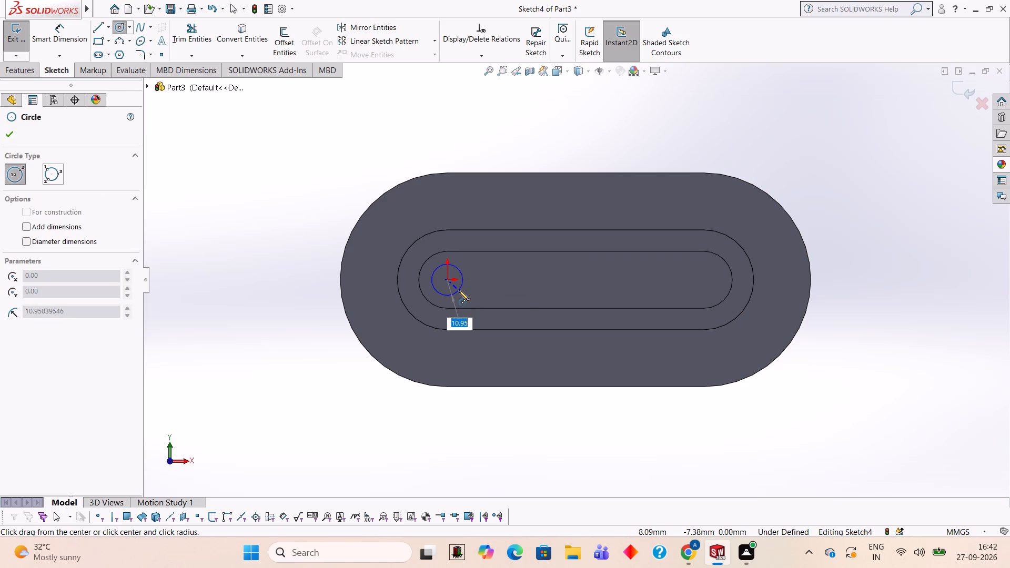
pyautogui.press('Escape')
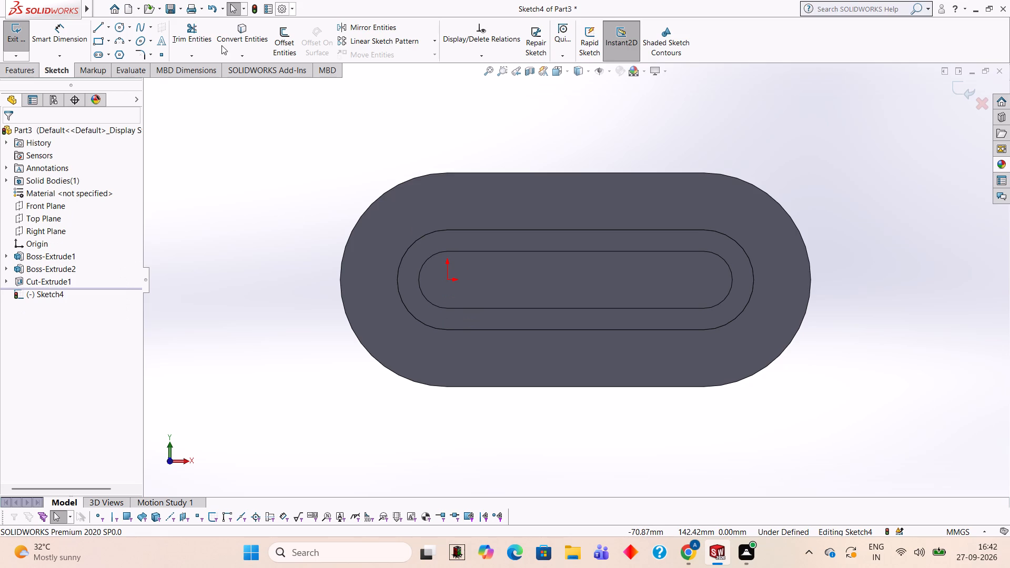
# Draw three dimensioned 15 mm diameter circles on the slot's centre line: at the origin, the opposite arc centre and the midpoint between them.
pyautogui.click(120, 29)
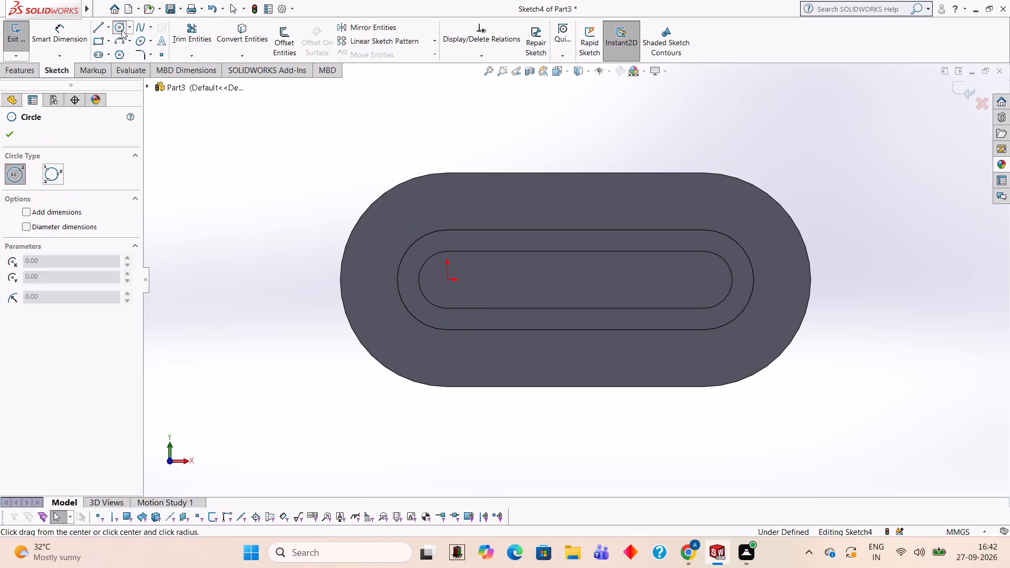
pyautogui.click(27, 209)
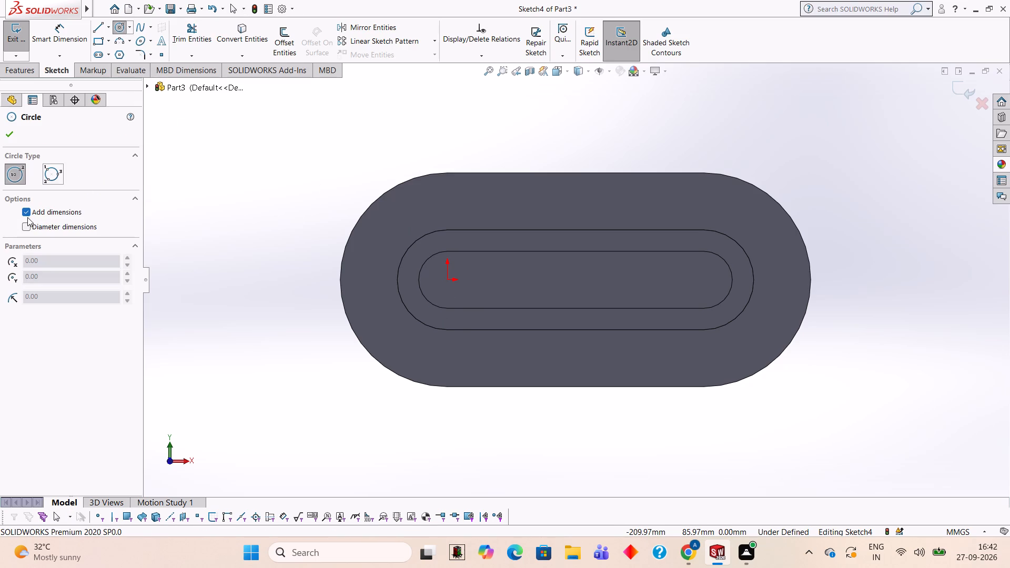
pyautogui.click(27, 225)
pyautogui.click(447, 279)
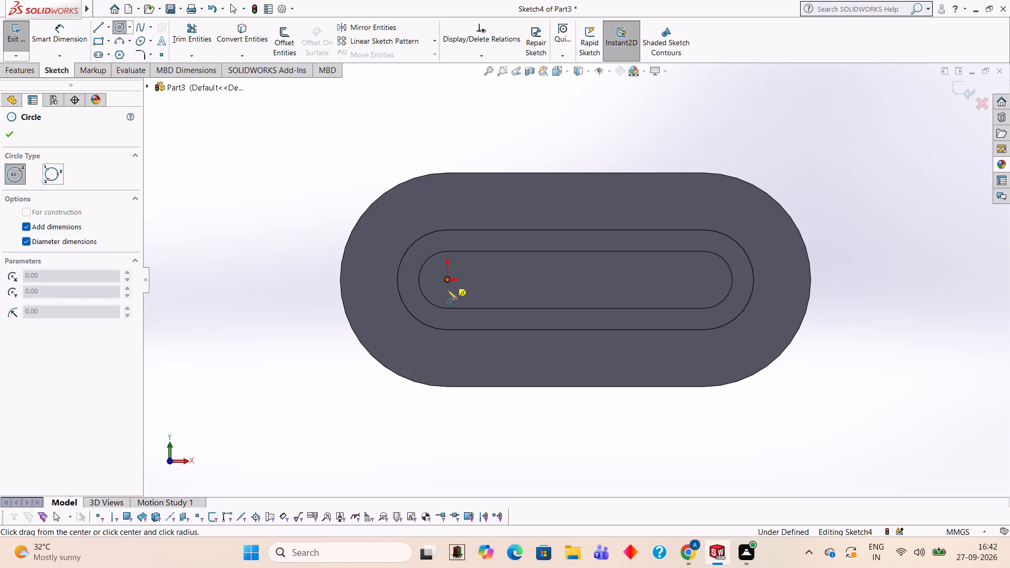
pyautogui.write('15')
pyautogui.press('Return')
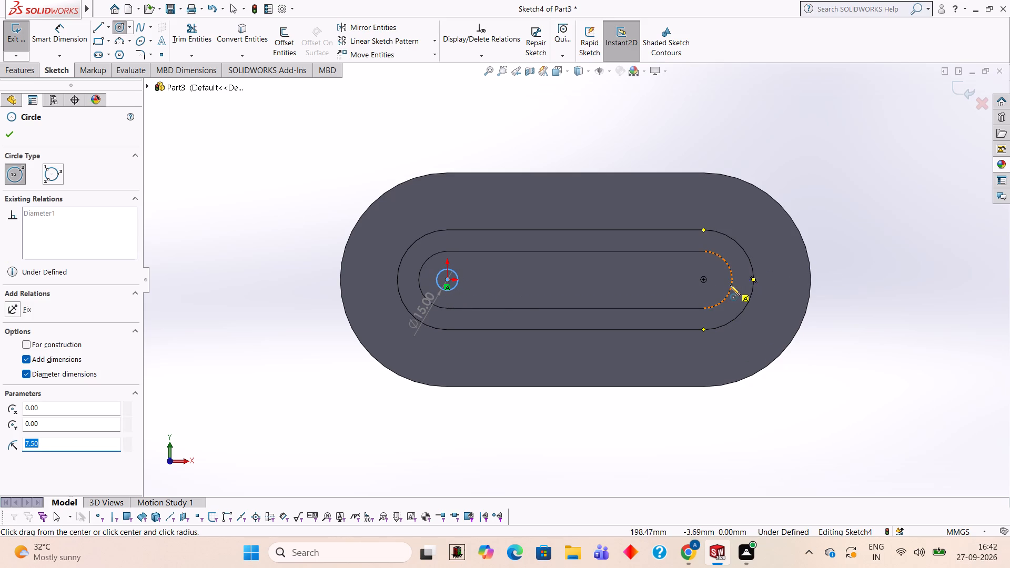
pyautogui.click(703, 280)
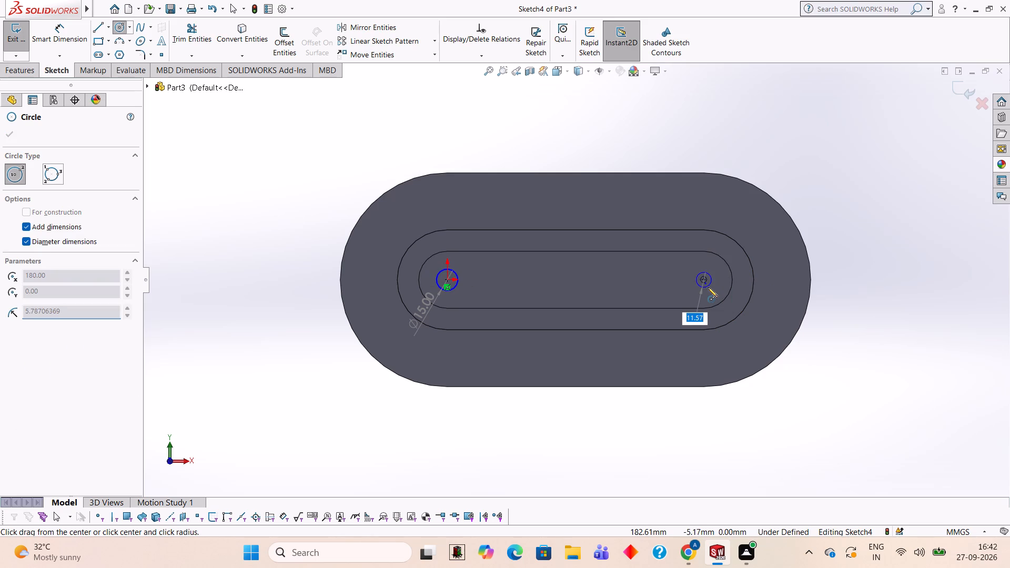
pyautogui.write('15')
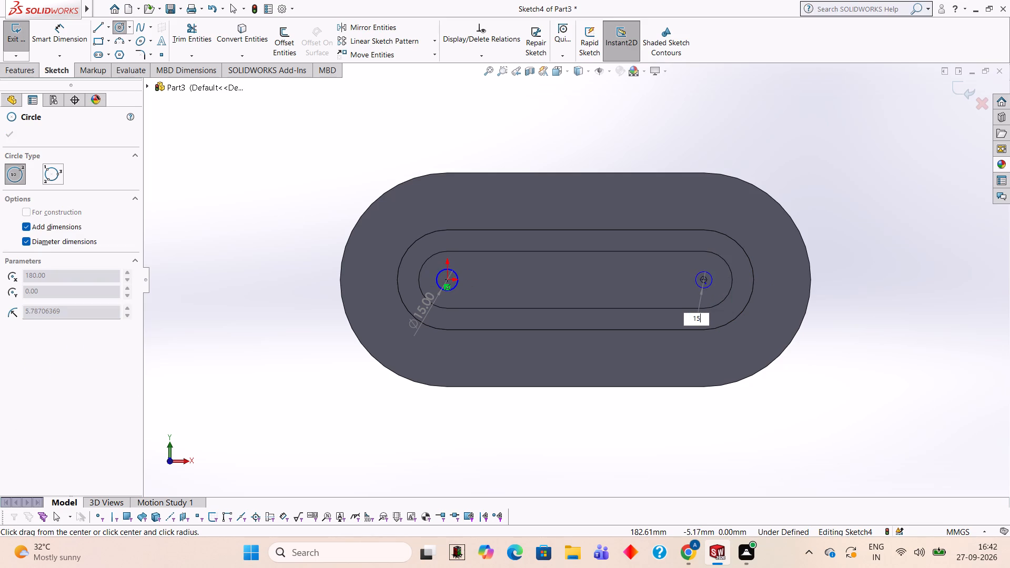
pyautogui.press('Return')
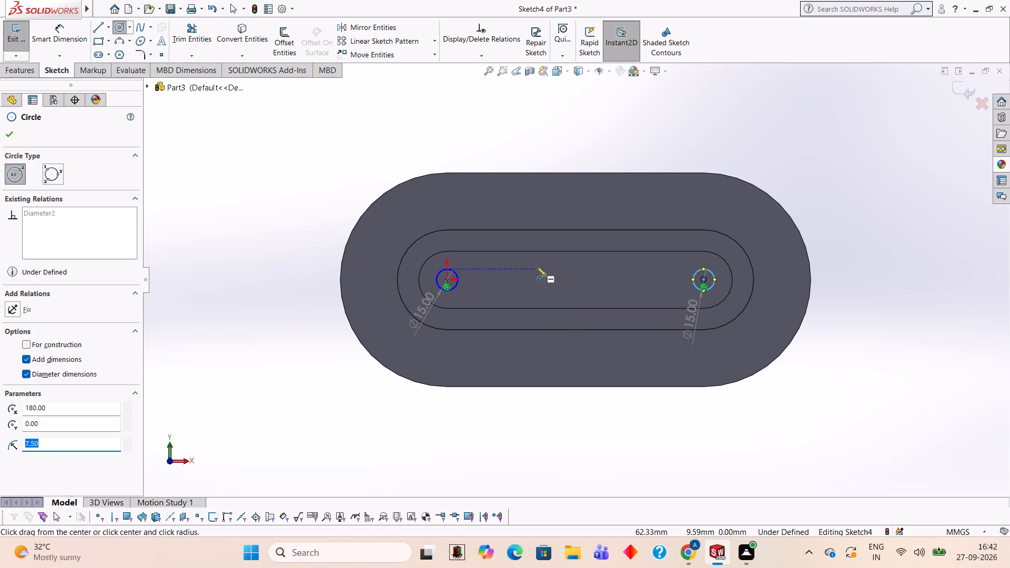
pyautogui.click(577, 280)
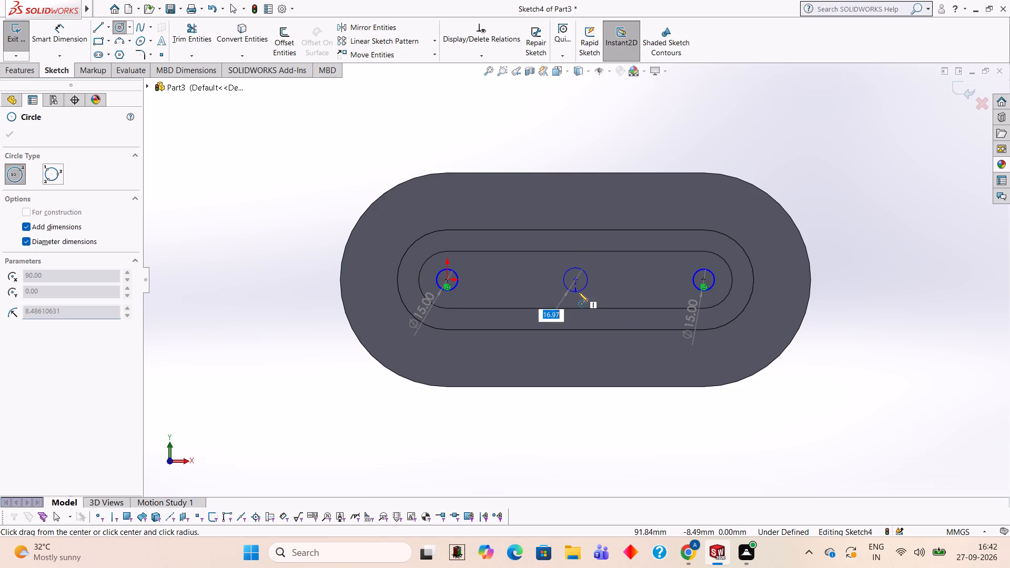
pyautogui.write('15')
pyautogui.press('Return')
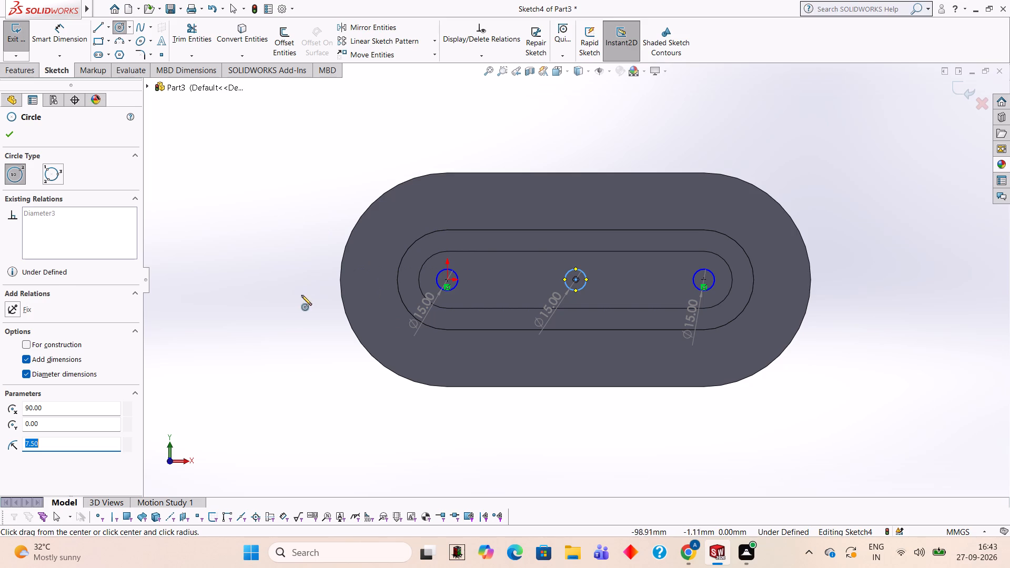
# Examine the three sketched circles against the base plate and pocketed boss from several sides.
pyautogui.moveTo(325, 357); pyautogui.dragTo(335, 173, button='middle')
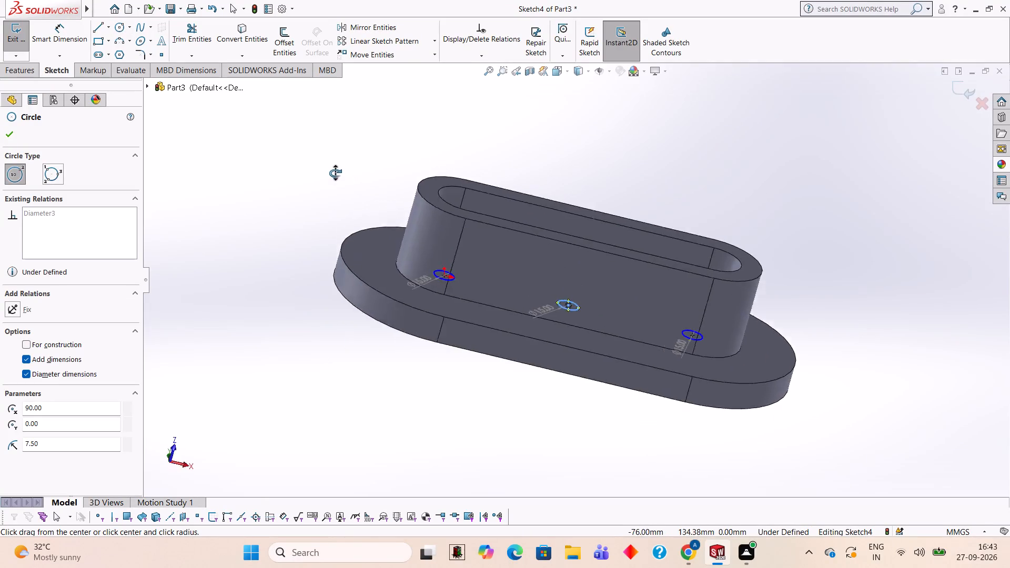
pyautogui.moveTo(335, 173); pyautogui.dragTo(313, 362, button='middle')
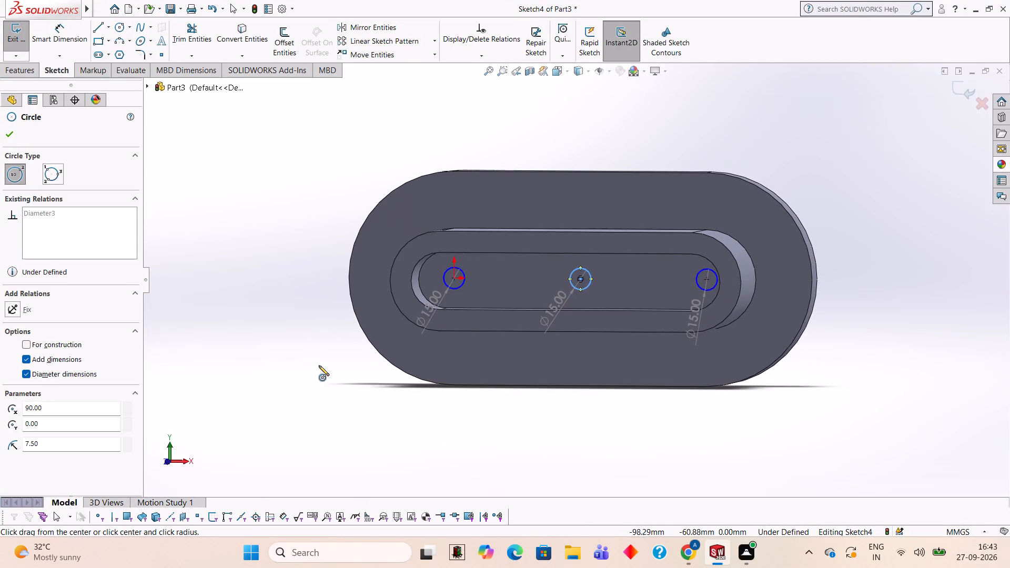
pyautogui.moveTo(320, 366); pyautogui.dragTo(415, 347, button='middle')
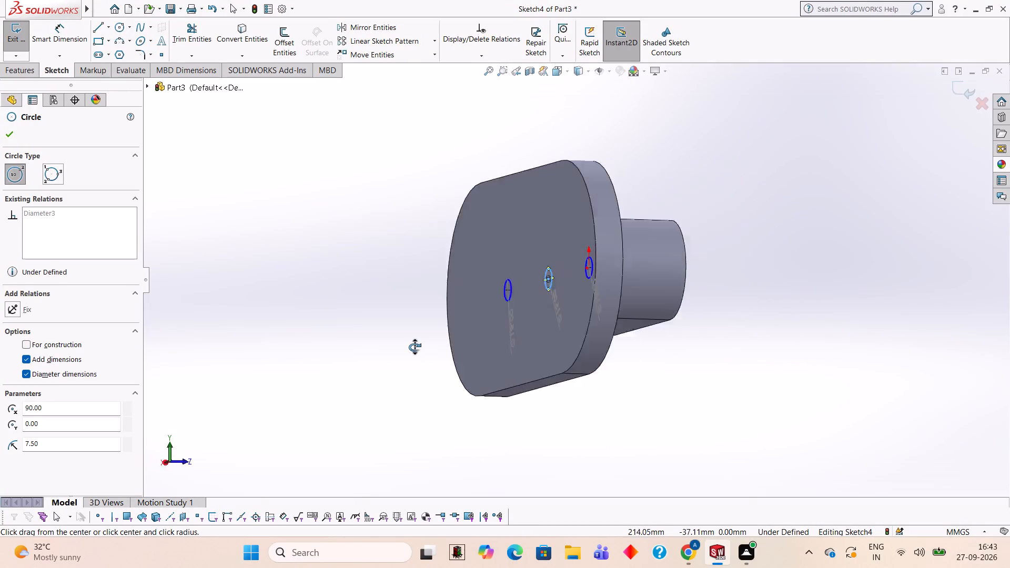
pyautogui.moveTo(415, 347); pyautogui.dragTo(392, 338, button='middle')
pyautogui.moveTo(384, 336); pyautogui.dragTo(330, 348, button='middle')
pyautogui.moveTo(325, 348); pyautogui.dragTo(311, 340, button='middle')
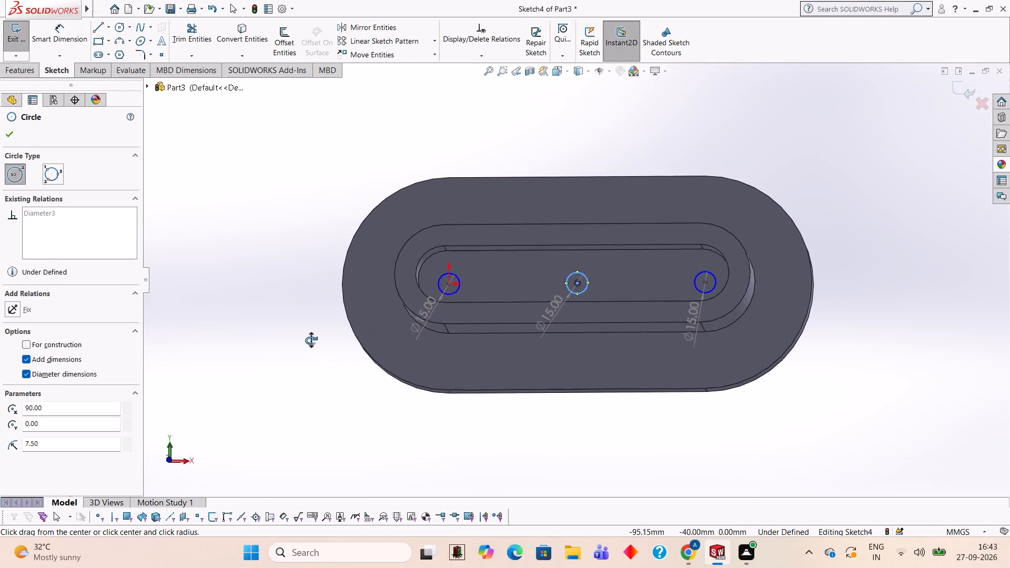
pyautogui.moveTo(311, 340); pyautogui.dragTo(315, 337, button='middle')
pyautogui.middleClick(315, 337)
pyautogui.middleClick(328, 354)
pyautogui.moveTo(331, 359); pyautogui.dragTo(334, 386, button='middle')
pyautogui.middleClick(334, 392)
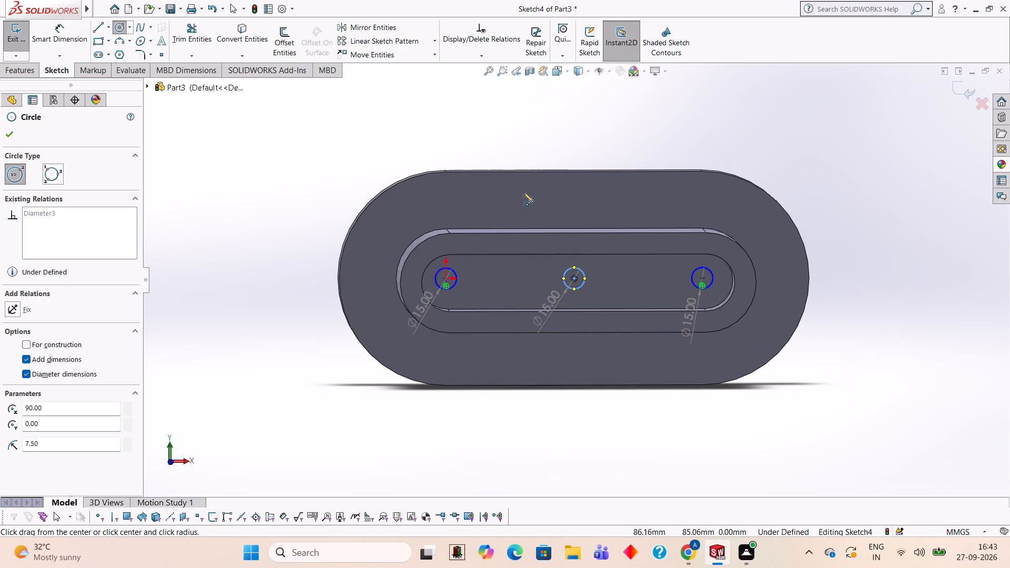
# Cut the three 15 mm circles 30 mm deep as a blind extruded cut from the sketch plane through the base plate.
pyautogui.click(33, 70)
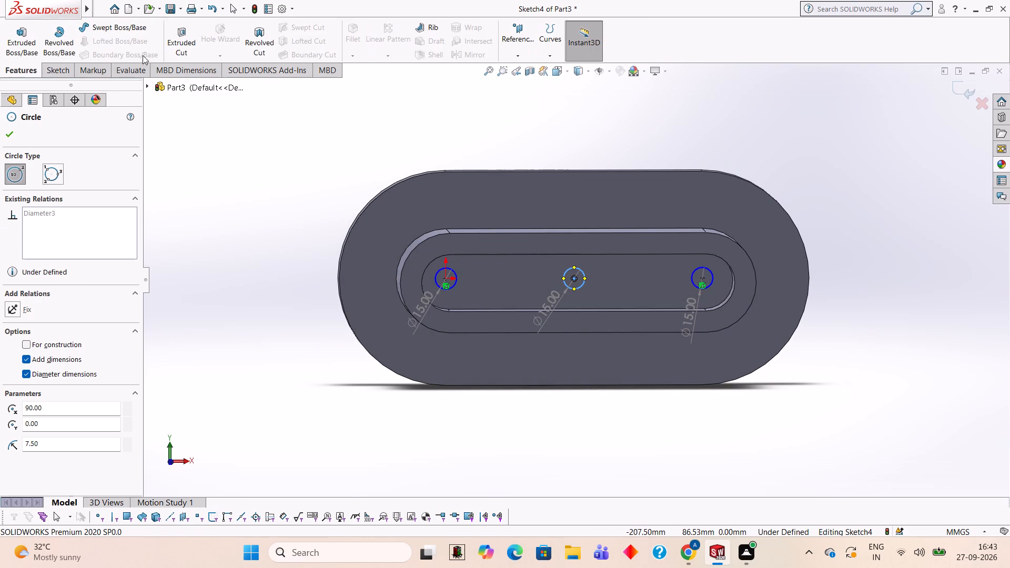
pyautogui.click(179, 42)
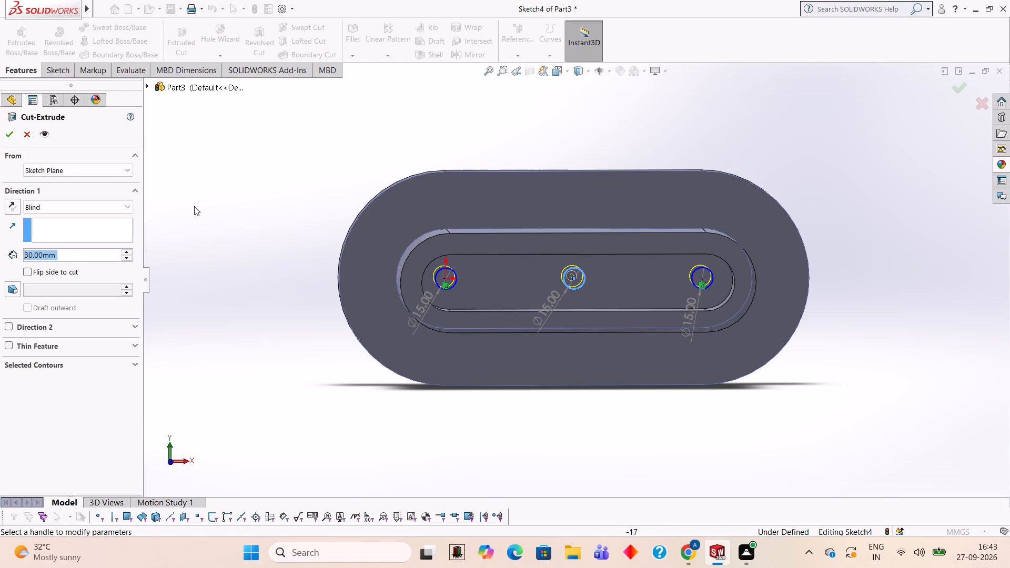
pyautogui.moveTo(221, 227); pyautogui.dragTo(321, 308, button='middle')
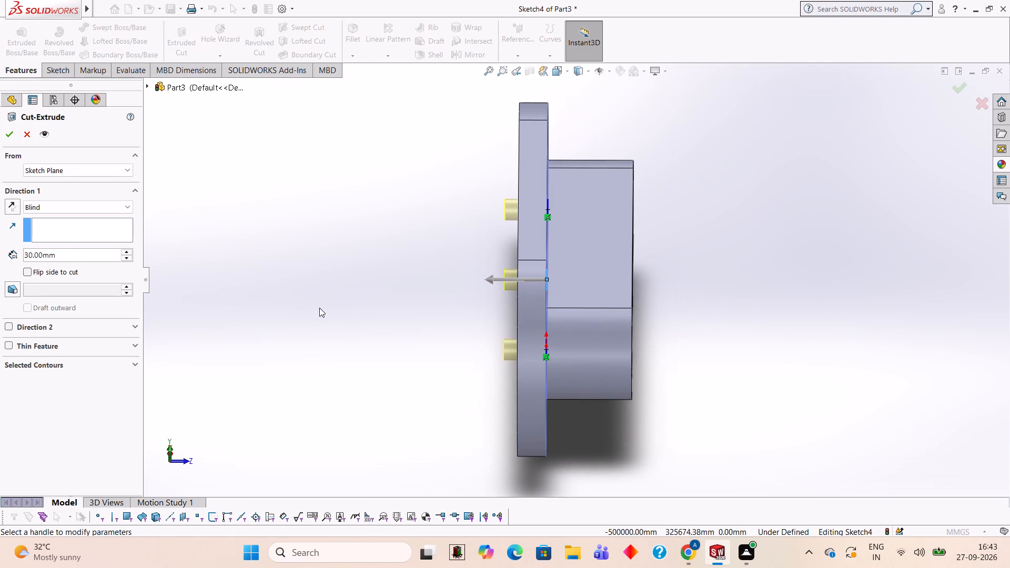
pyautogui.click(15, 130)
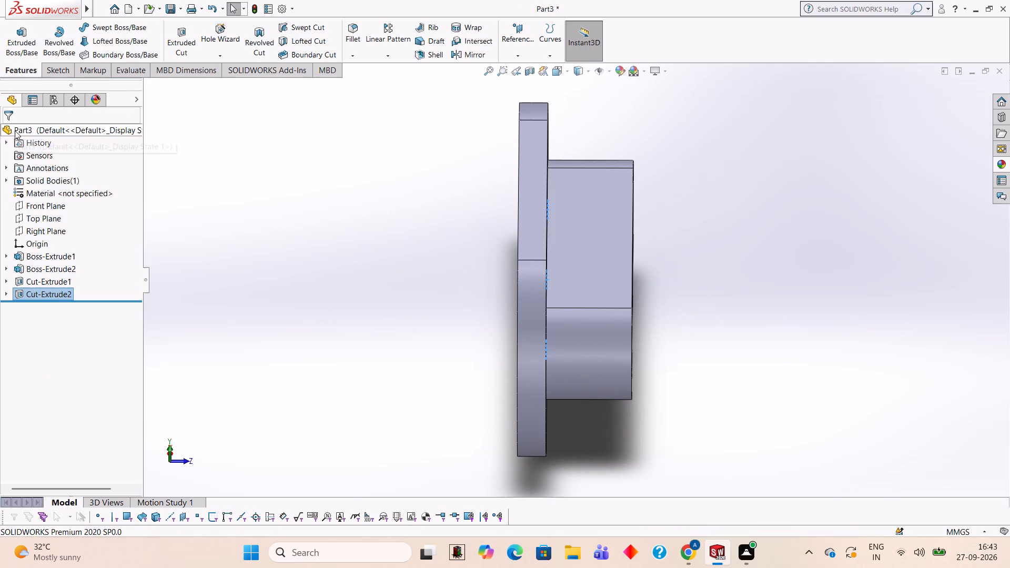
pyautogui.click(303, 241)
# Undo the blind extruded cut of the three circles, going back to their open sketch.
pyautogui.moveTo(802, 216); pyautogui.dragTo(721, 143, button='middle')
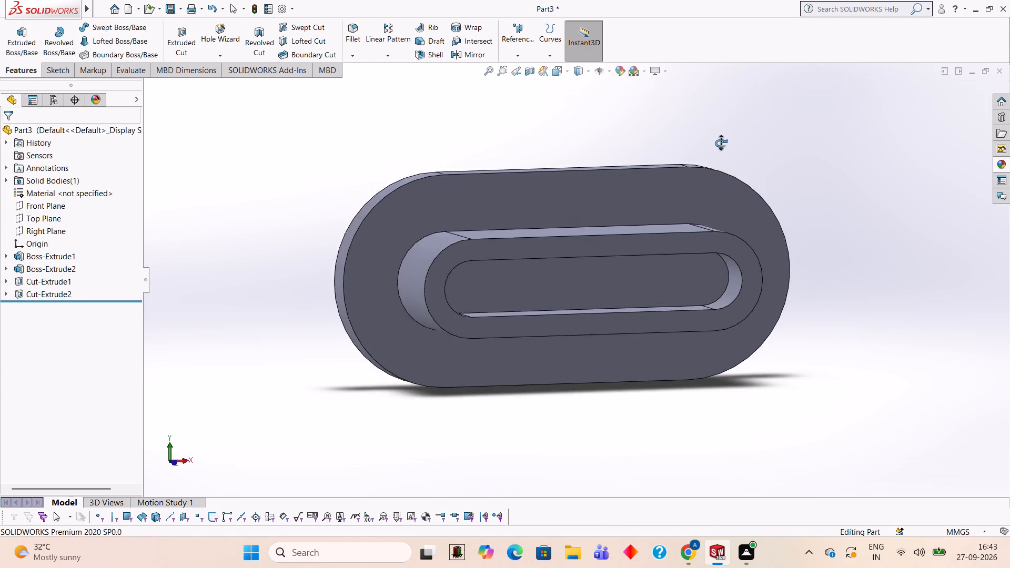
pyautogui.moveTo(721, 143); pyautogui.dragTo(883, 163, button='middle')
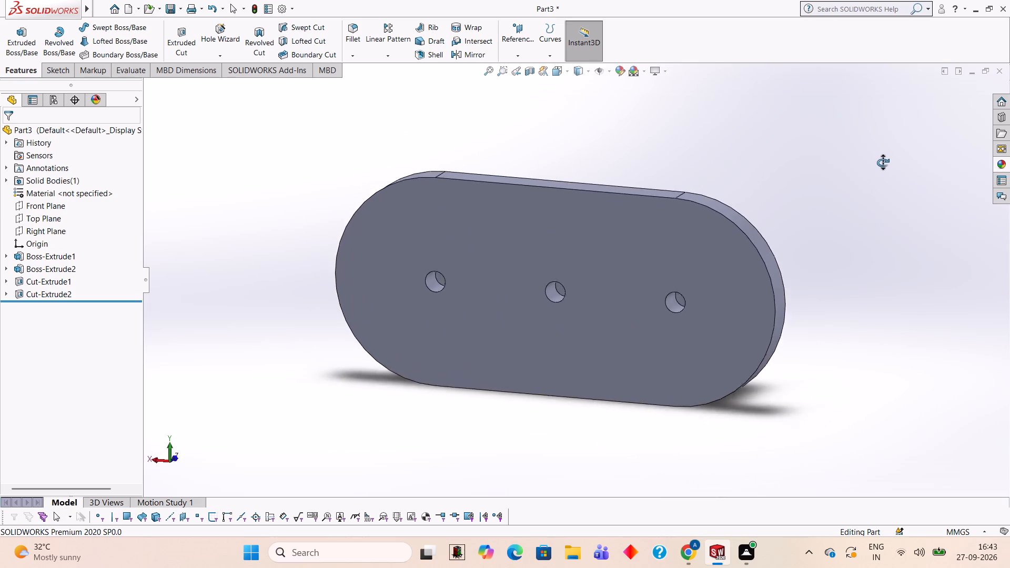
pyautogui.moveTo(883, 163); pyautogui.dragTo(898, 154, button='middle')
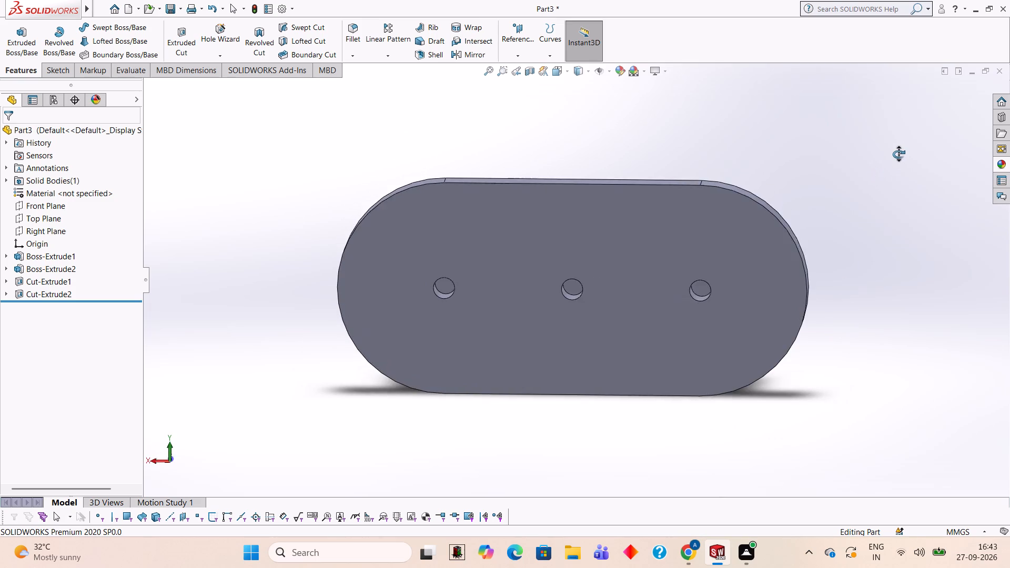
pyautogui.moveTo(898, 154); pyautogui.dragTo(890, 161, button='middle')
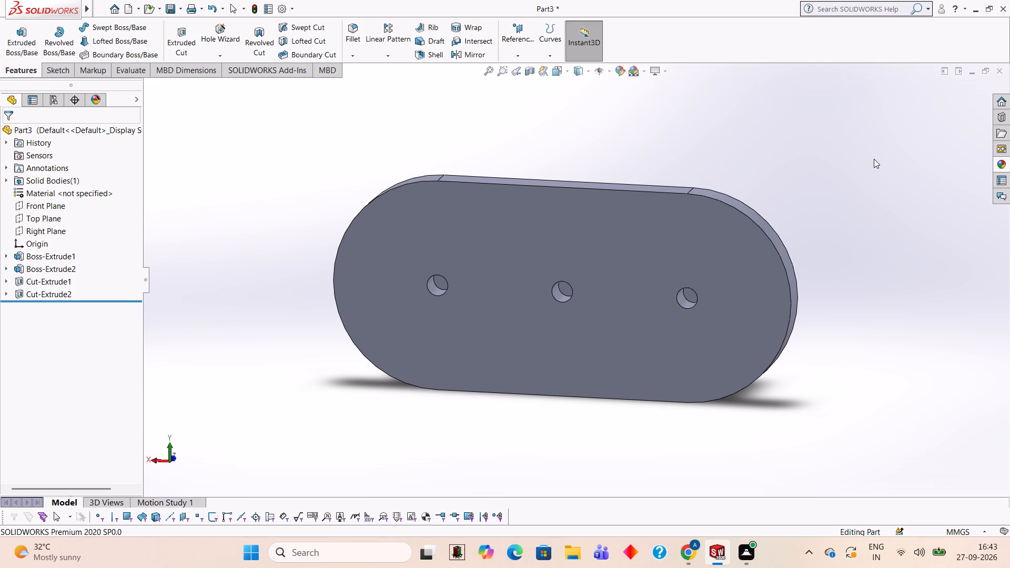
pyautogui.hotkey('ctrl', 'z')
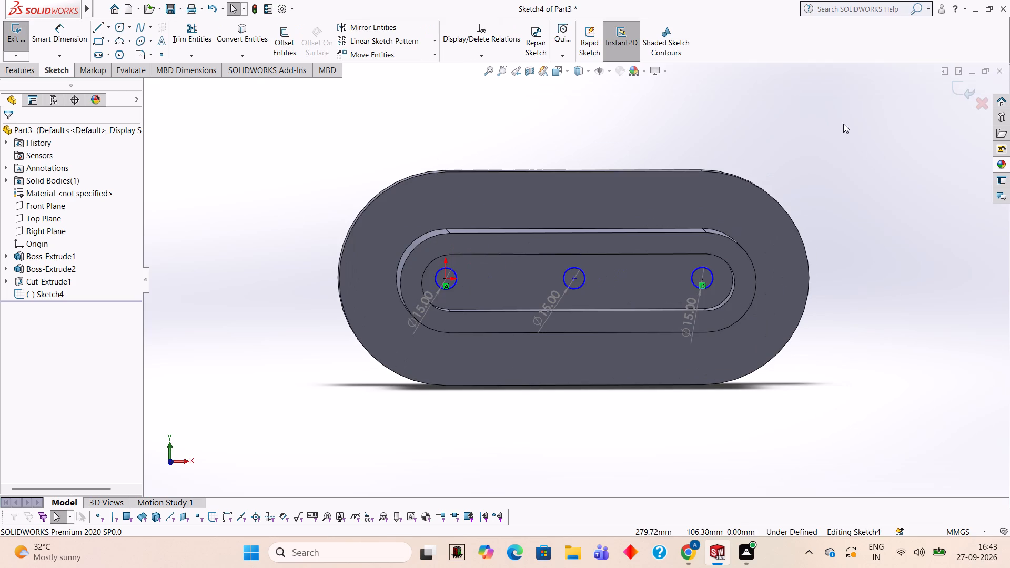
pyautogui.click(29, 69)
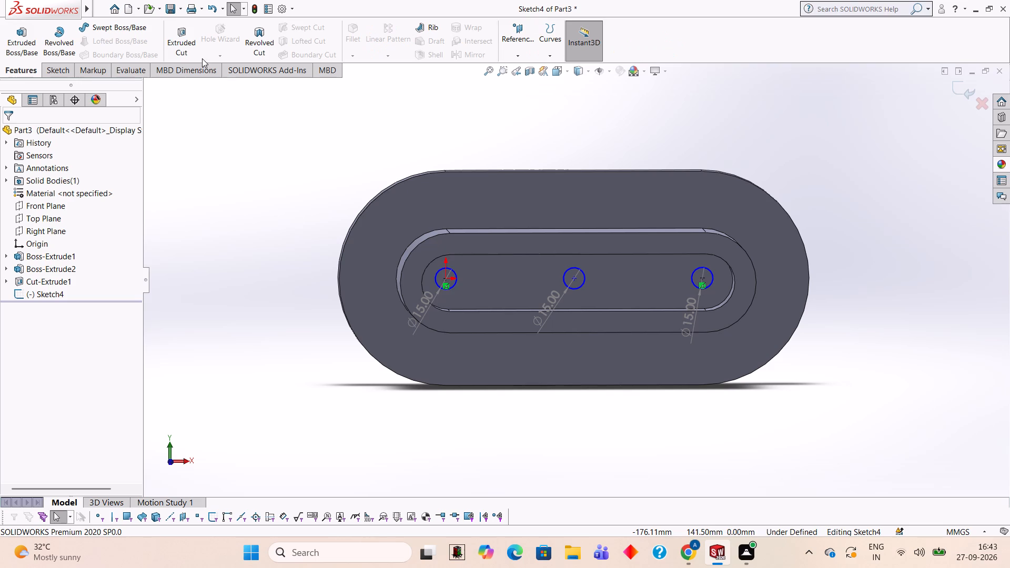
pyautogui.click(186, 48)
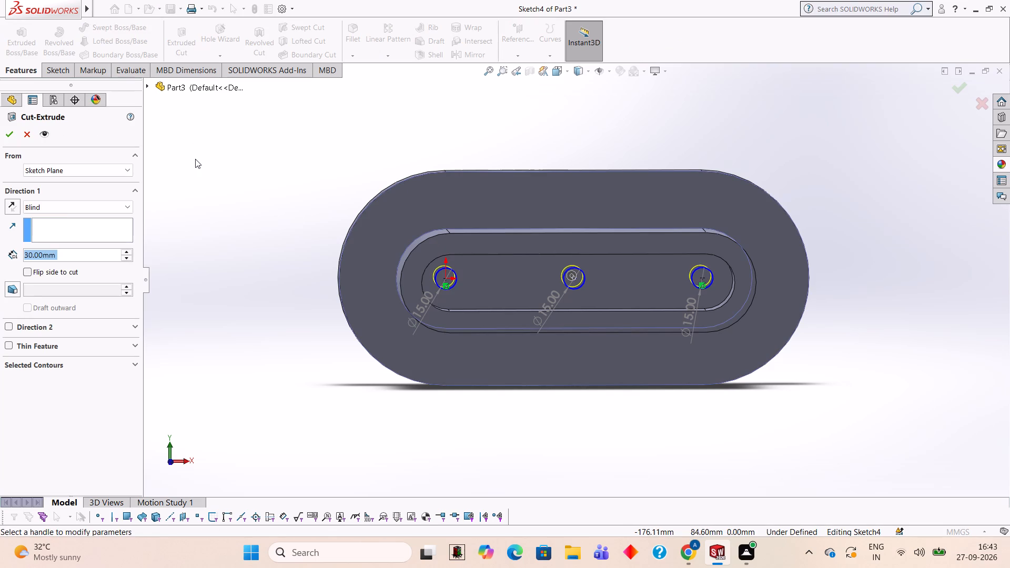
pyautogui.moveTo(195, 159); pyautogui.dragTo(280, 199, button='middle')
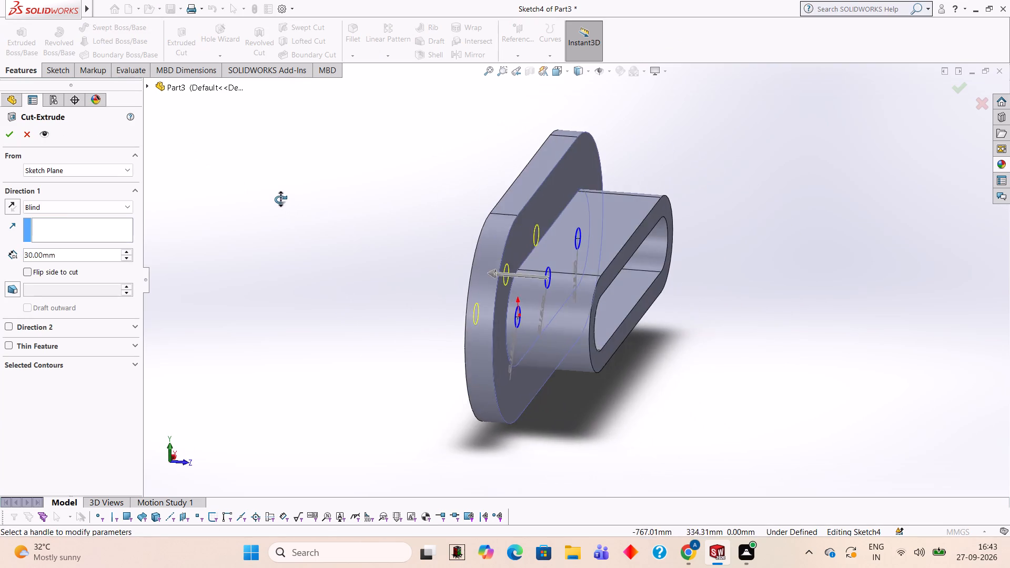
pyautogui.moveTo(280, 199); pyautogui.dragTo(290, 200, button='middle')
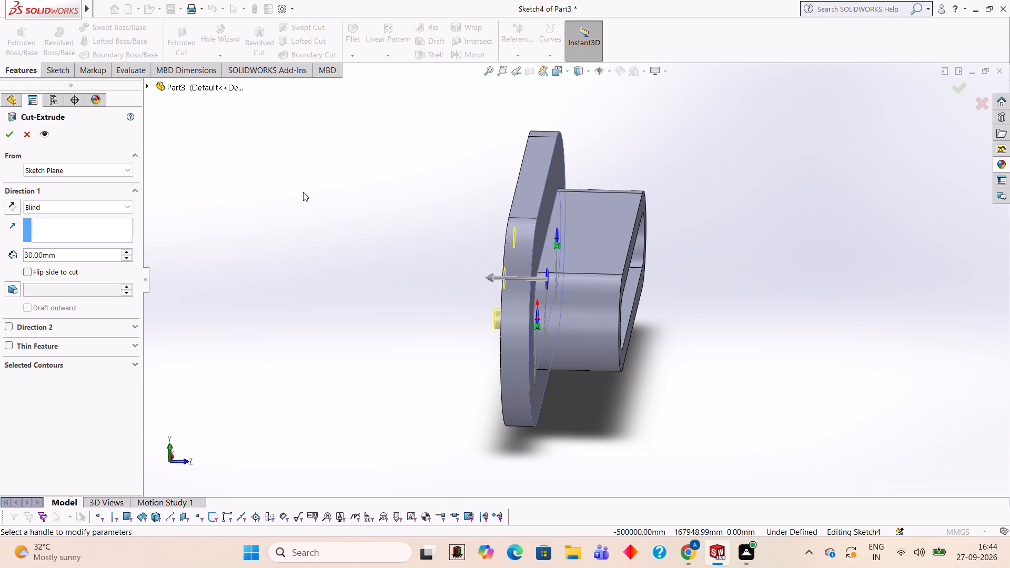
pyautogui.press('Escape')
# Undo the three sketched circles and exit the emptied sketch.
pyautogui.hotkey('ctrl', 'z')
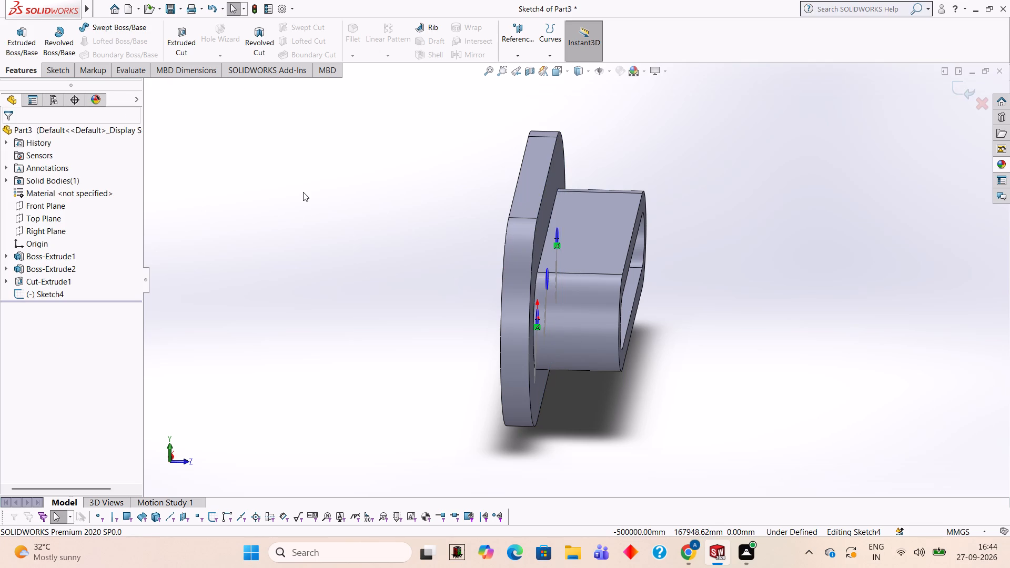
pyautogui.hotkey('ctrl', 'z')
pyautogui.hotkey('ctrl', 'z')
pyautogui.hotkey('ctrl', 'z')
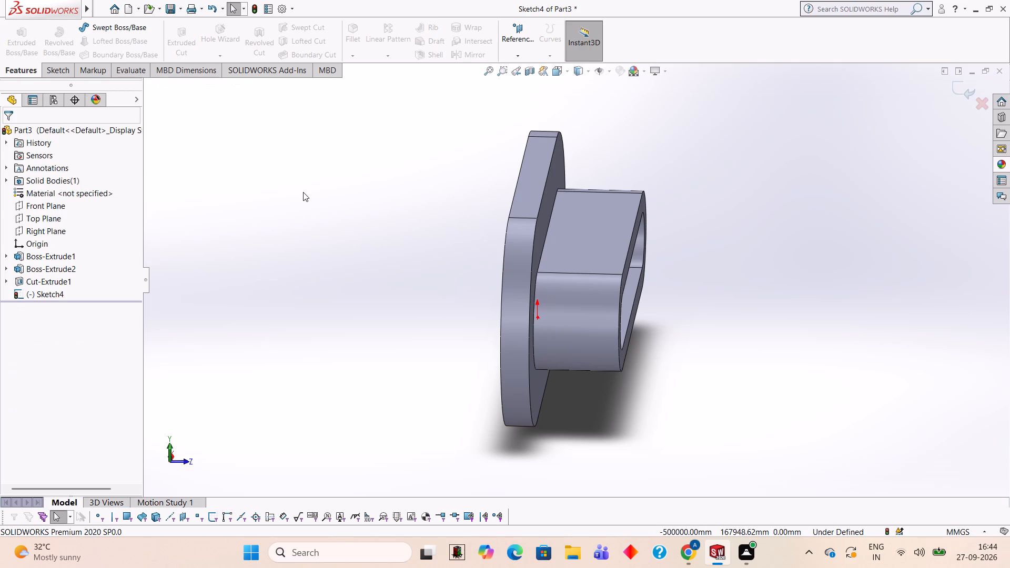
pyautogui.moveTo(783, 207); pyautogui.dragTo(765, 197, button='middle')
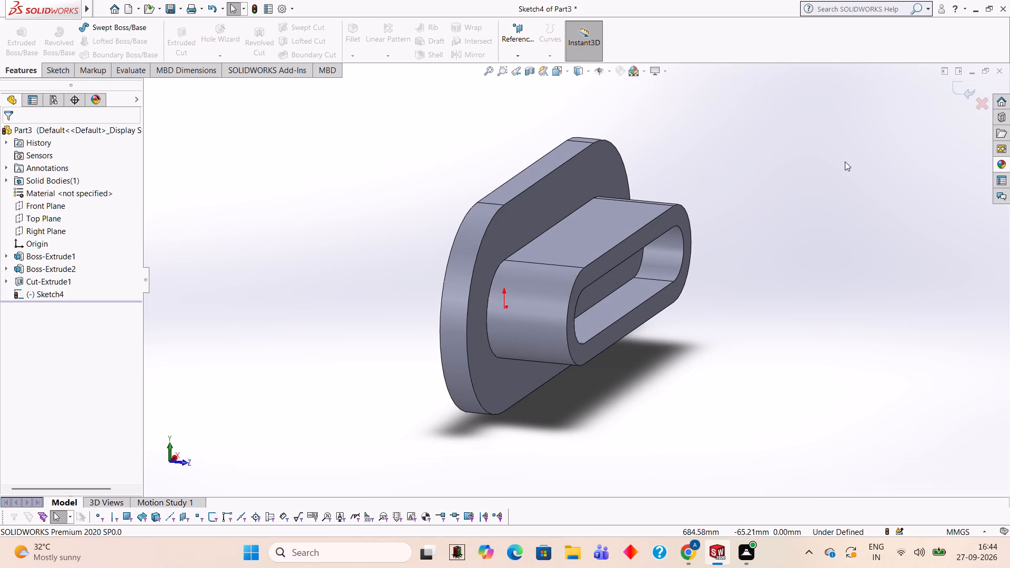
pyautogui.click(958, 96)
# Start a new sketch on the floor face of the slot pocket, viewed square-on.
pyautogui.moveTo(852, 178); pyautogui.dragTo(789, 144, button='middle')
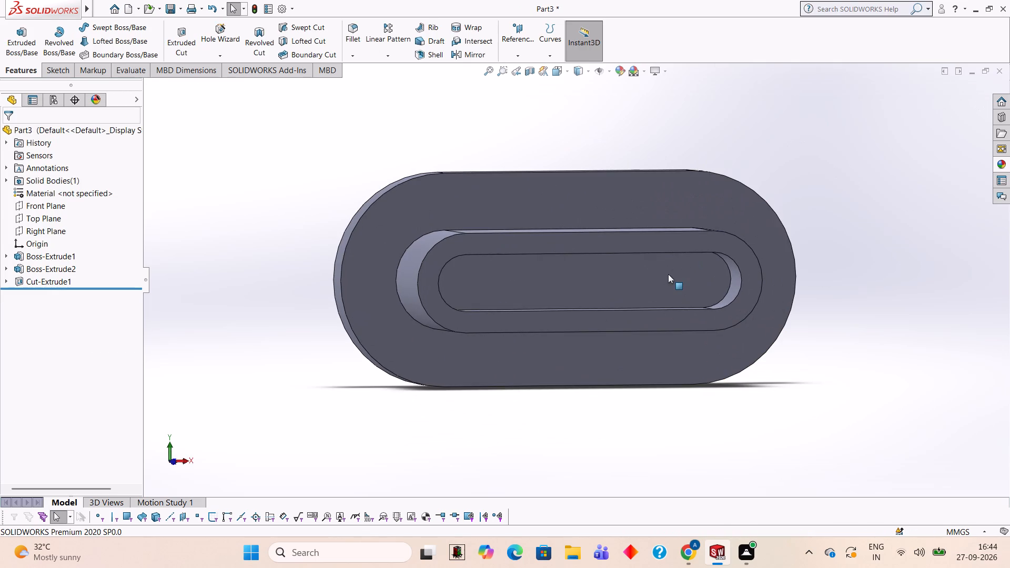
pyautogui.click(668, 274)
pyautogui.click(710, 249)
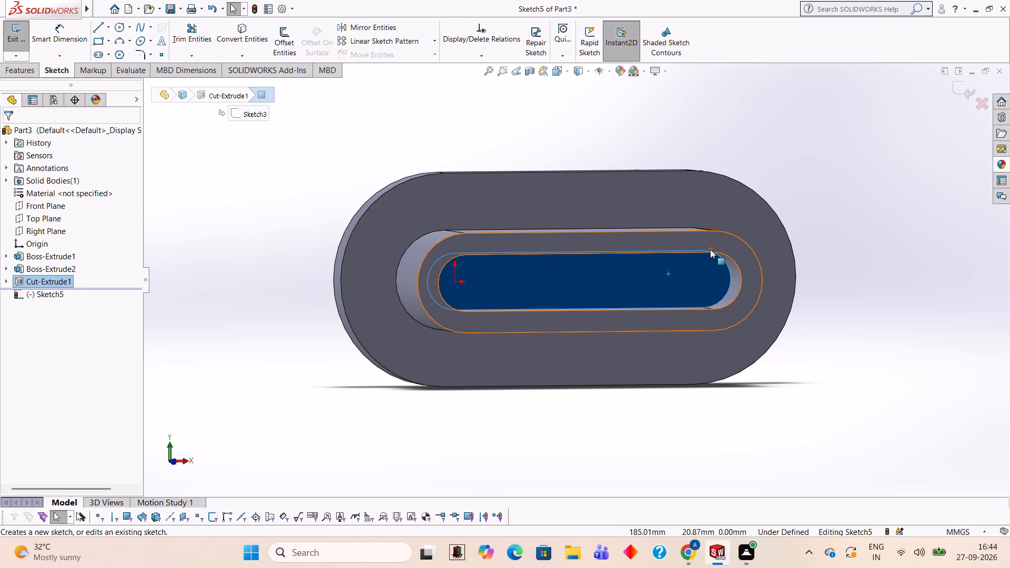
pyautogui.hotkey('ctrl', '8')
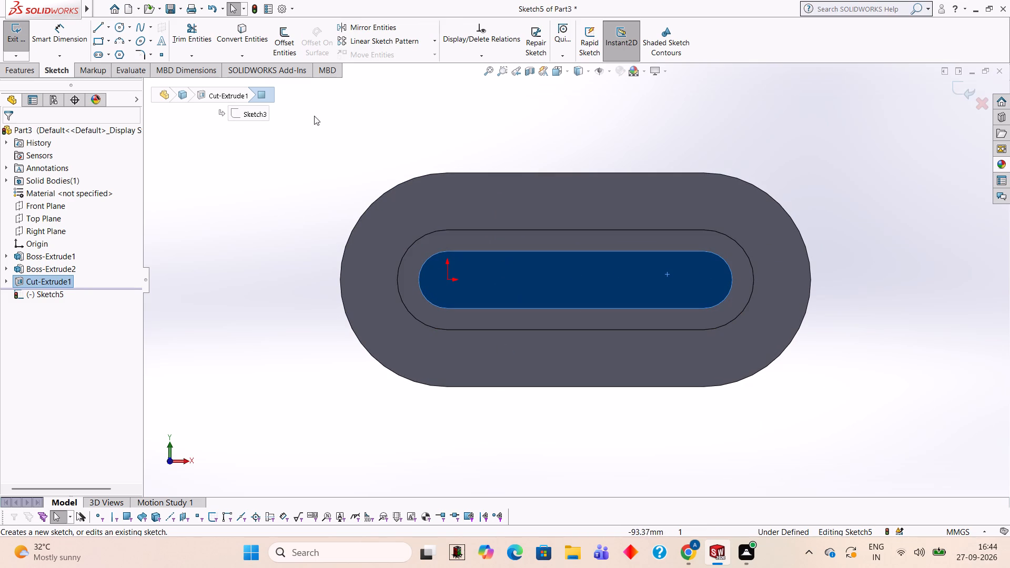
# Draw three 15 mm diameter circles on the pocket's centre line: at the origin, the opposite arc centre and midway between them.
pyautogui.click(122, 28)
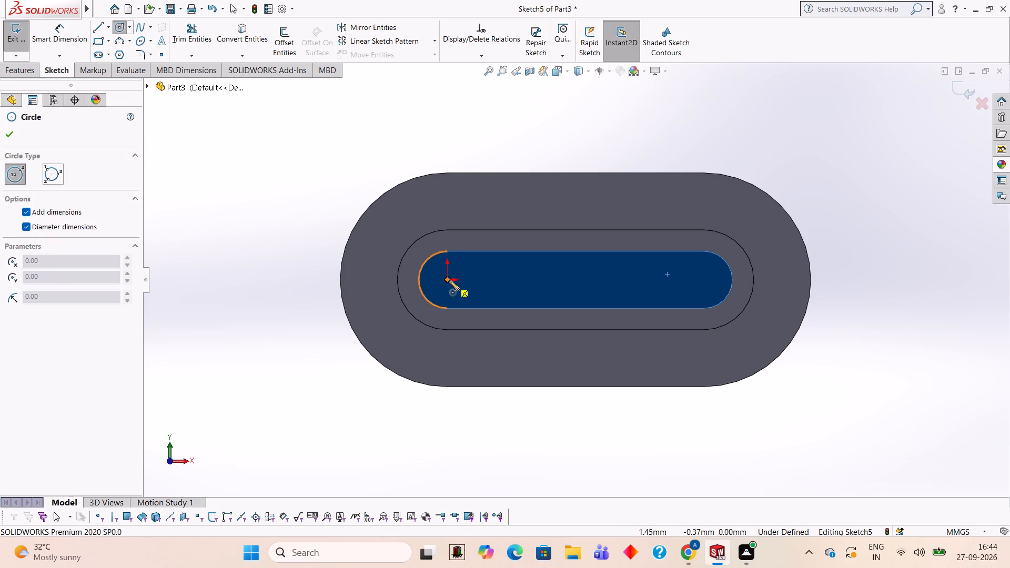
pyautogui.click(447, 278)
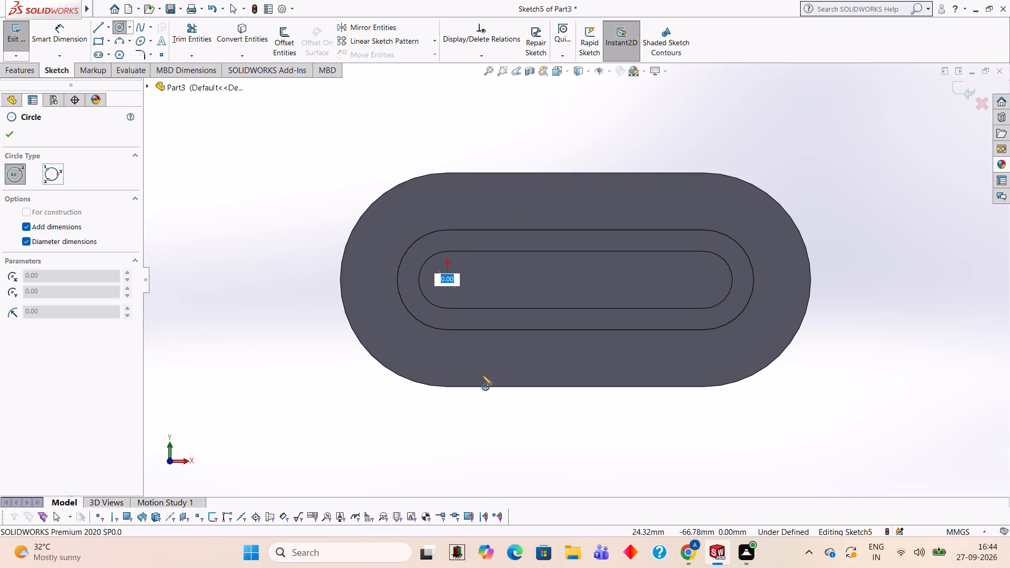
pyautogui.press('Escape')
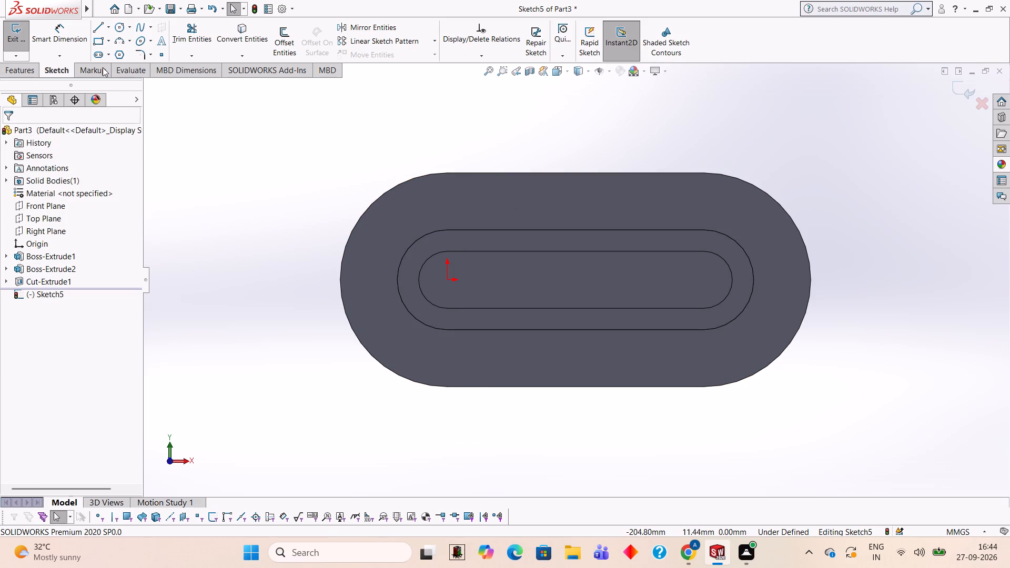
pyautogui.click(120, 28)
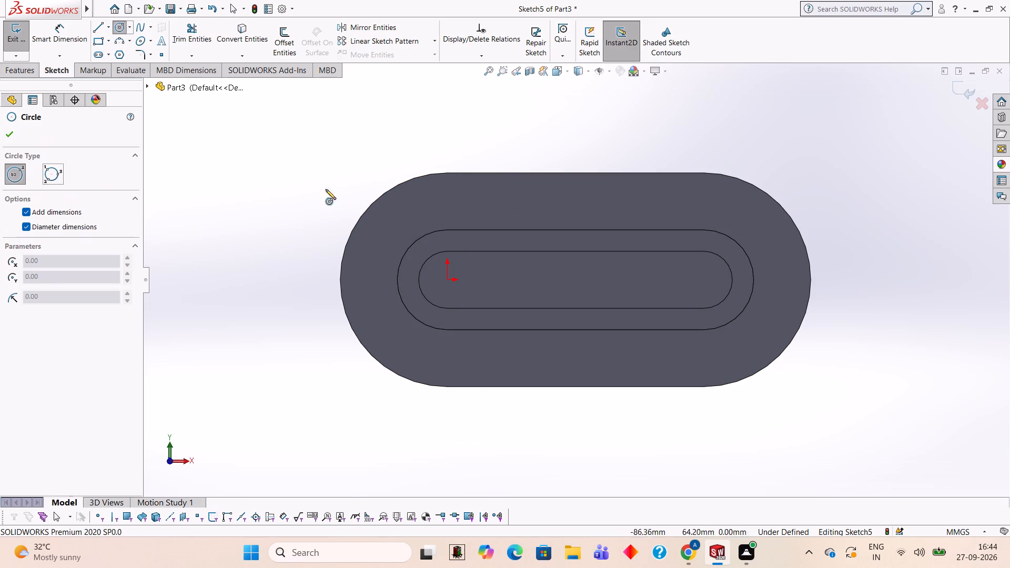
pyautogui.click(448, 281)
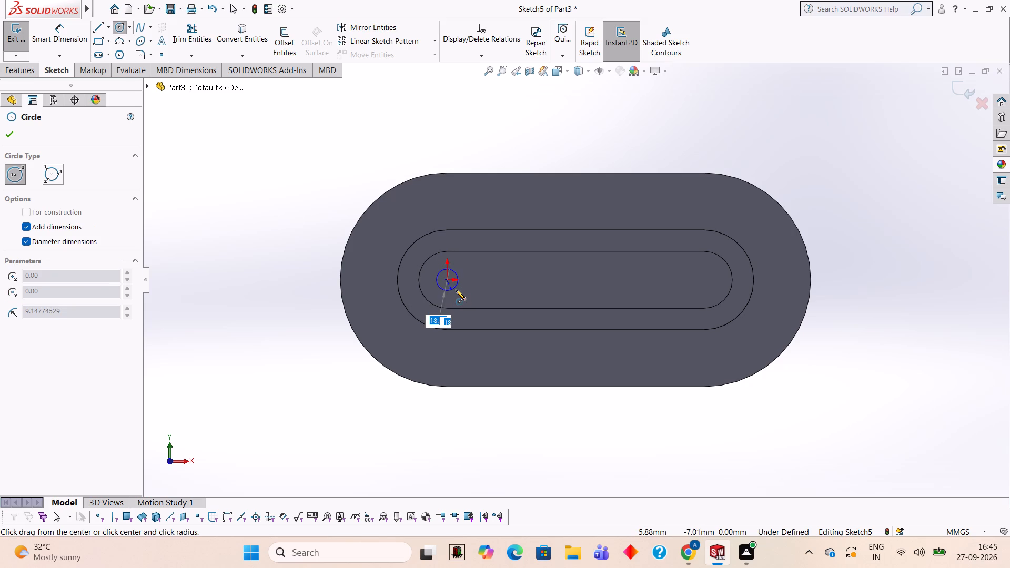
pyautogui.write('15')
pyautogui.press('Return')
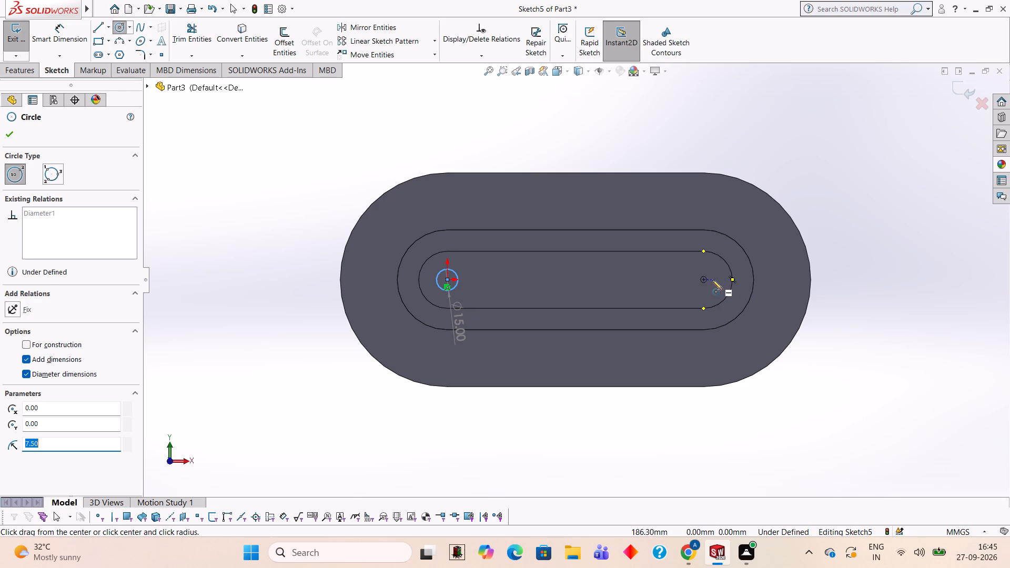
pyautogui.click(703, 278)
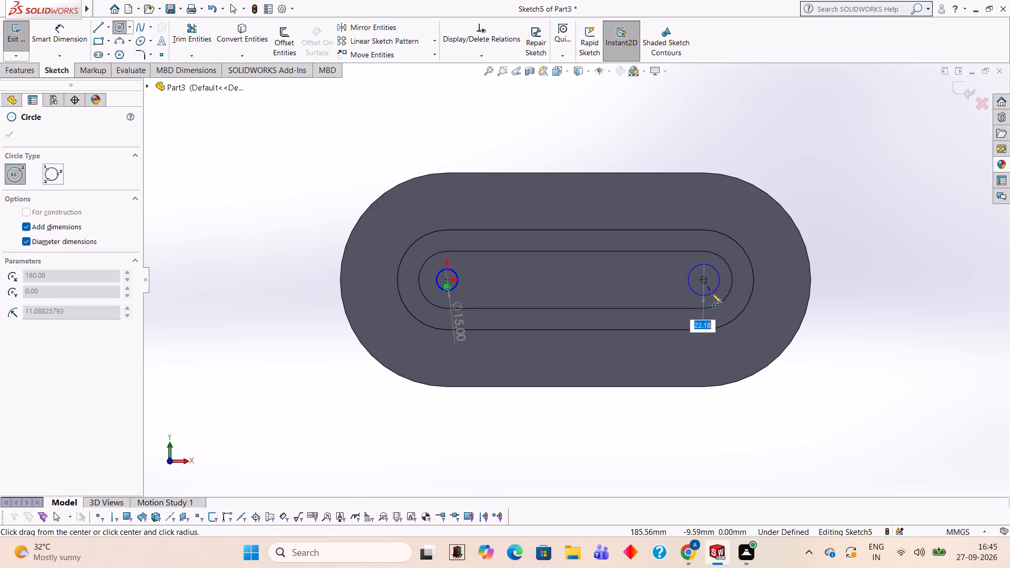
pyautogui.write('15')
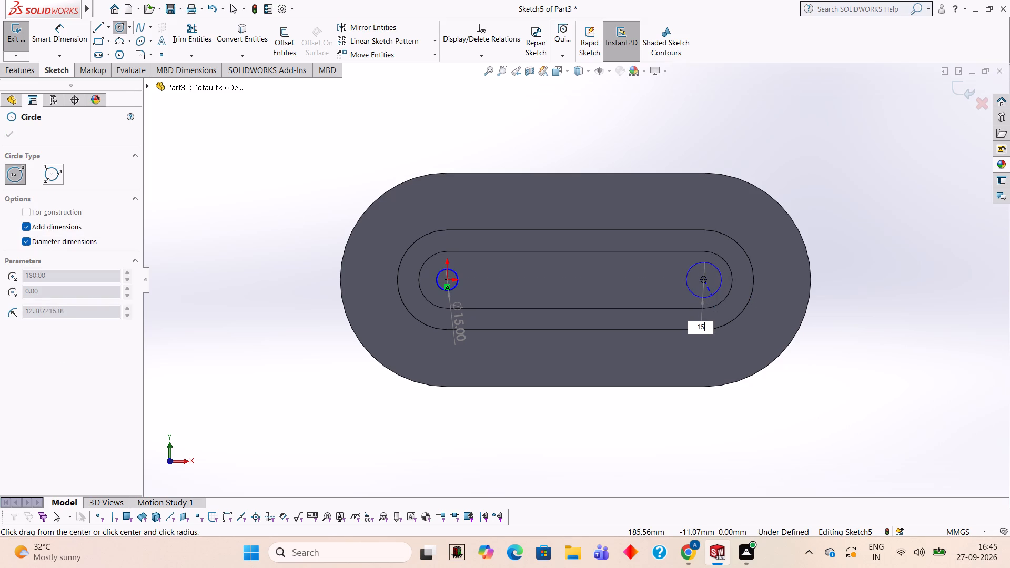
pyautogui.press('Return')
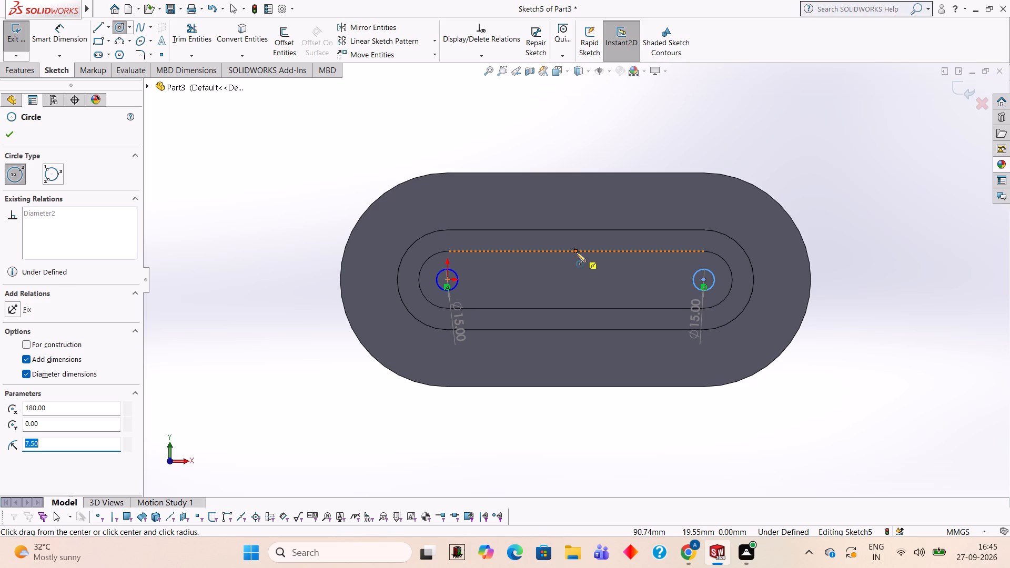
pyautogui.click(577, 280)
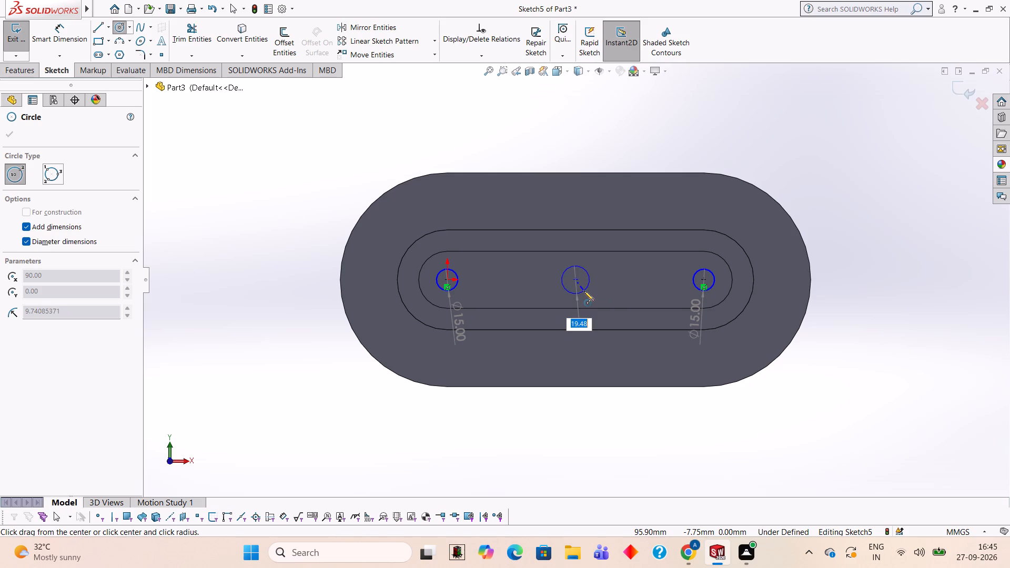
pyautogui.write('15')
pyautogui.press('Return')
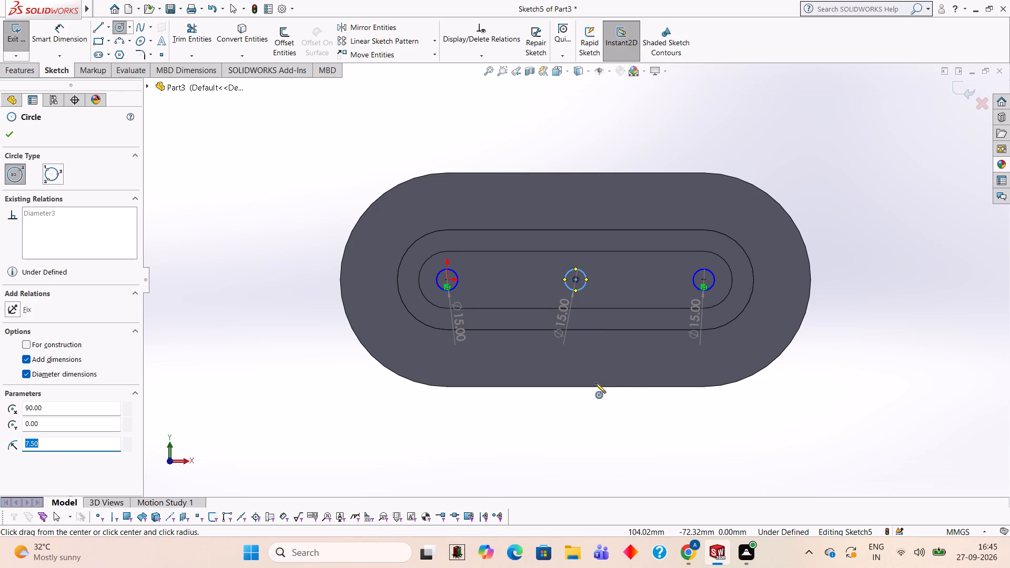
# Cut the three circles 50 mm deep as a blind extruded cut from the pocket floor through the base plate.
pyautogui.moveTo(865, 292); pyautogui.dragTo(958, 356, button='middle')
pyautogui.moveTo(960, 357); pyautogui.dragTo(968, 362, button='middle')
pyautogui.moveTo(966, 352); pyautogui.dragTo(964, 324, button='middle')
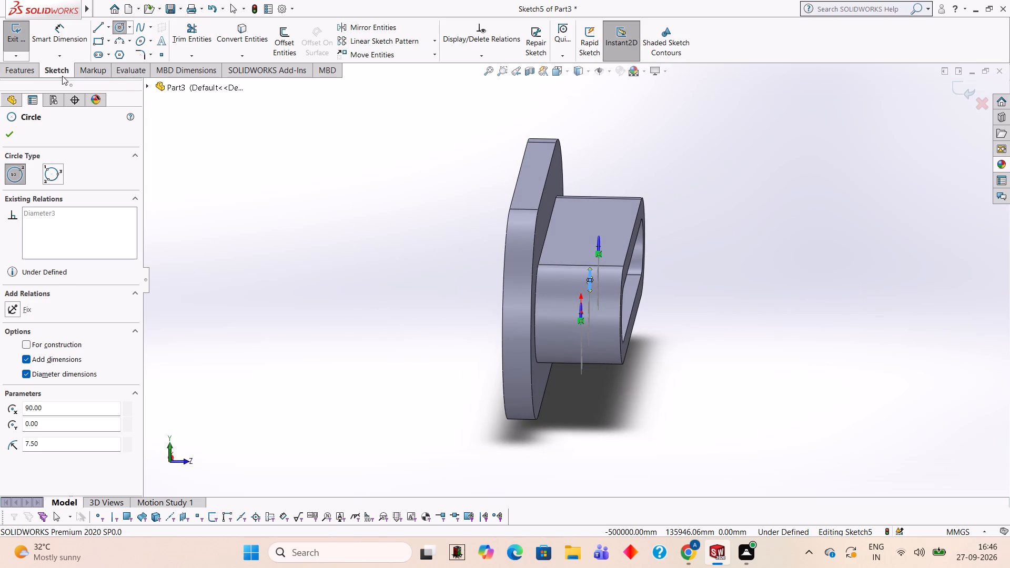
pyautogui.click(11, 70)
pyautogui.click(178, 55)
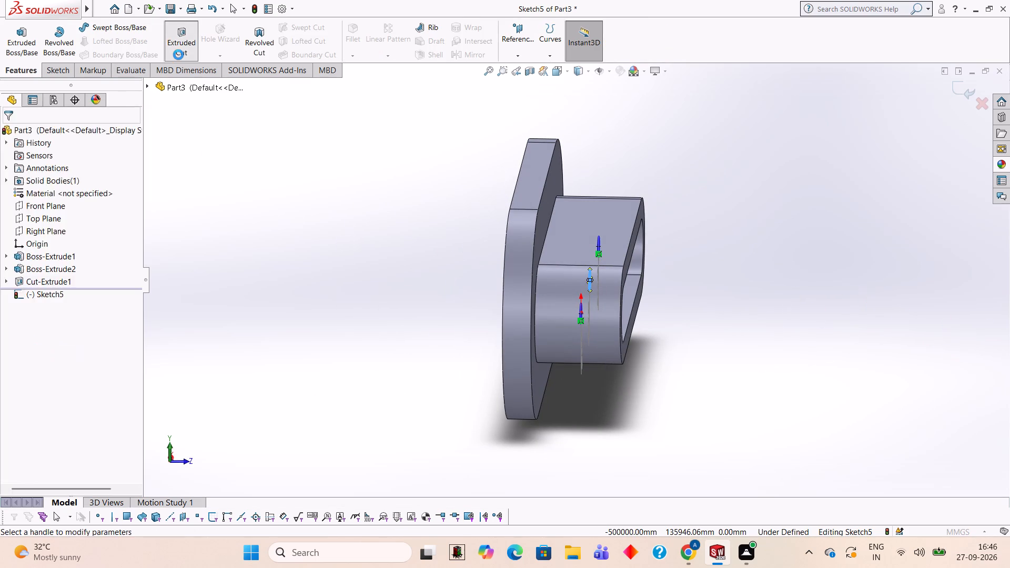
pyautogui.moveTo(285, 194); pyautogui.dragTo(295, 200, button='middle')
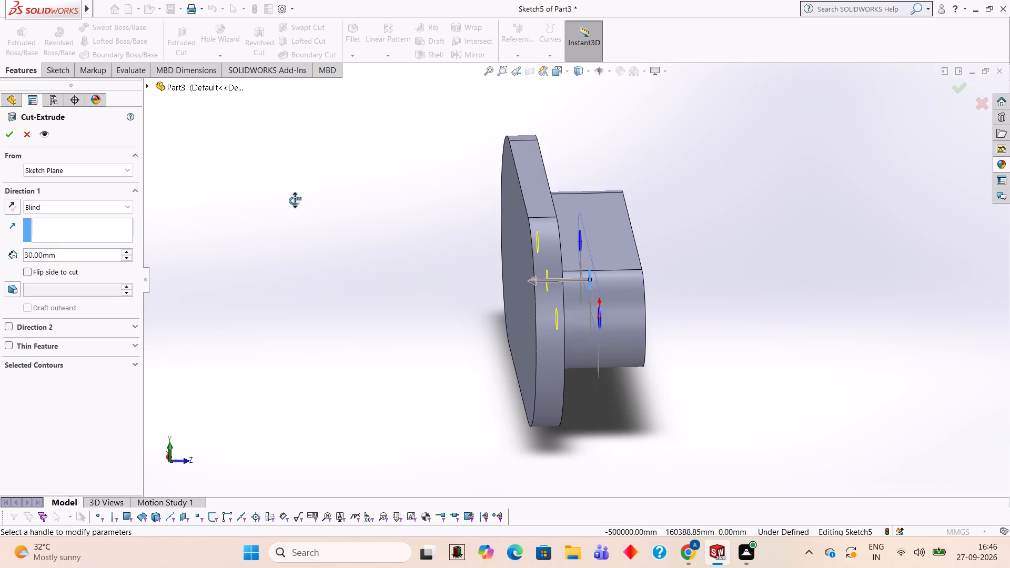
pyautogui.moveTo(295, 200); pyautogui.dragTo(294, 199, button='middle')
pyautogui.middleClick(309, 172)
pyautogui.click(93, 256)
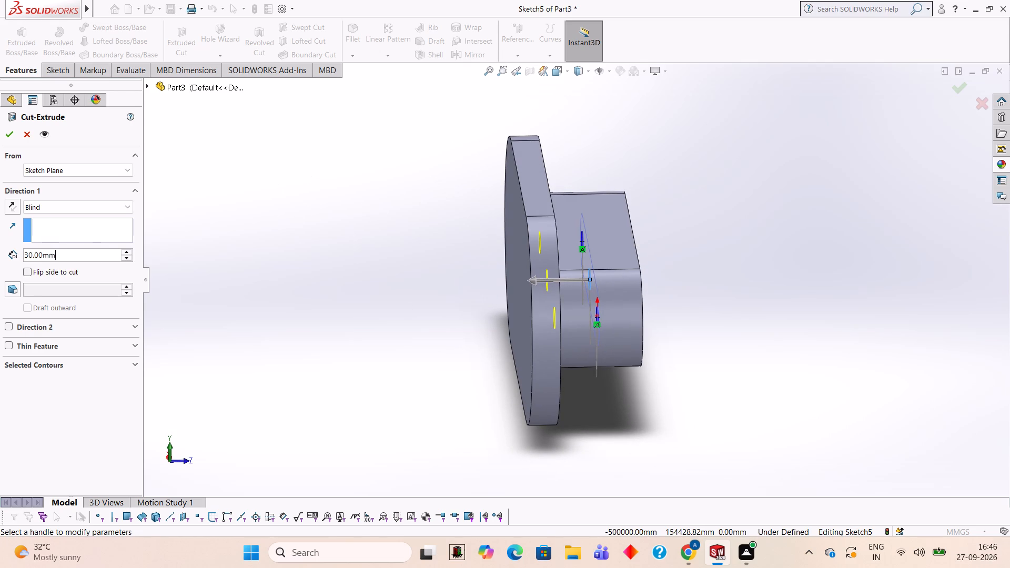
pyautogui.press('BackSpace')
pyautogui.press('BackSpace')
pyautogui.press('BackSpace')
pyautogui.press('BackSpace')
pyautogui.press('BackSpace')
pyautogui.press('BackSpace')
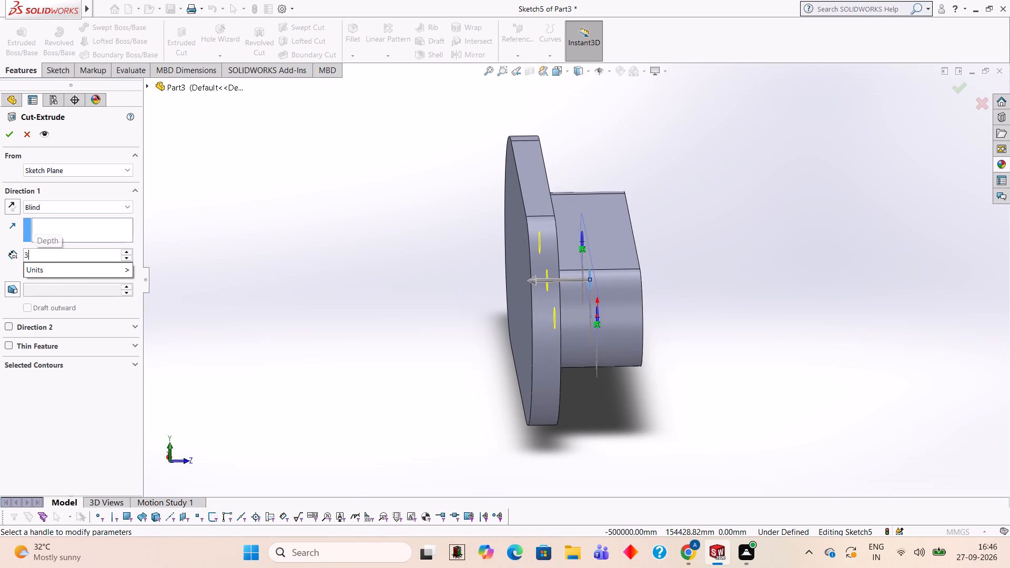
pyautogui.press('BackSpace')
pyautogui.write('40')
pyautogui.press('Return')
pyautogui.write('50')
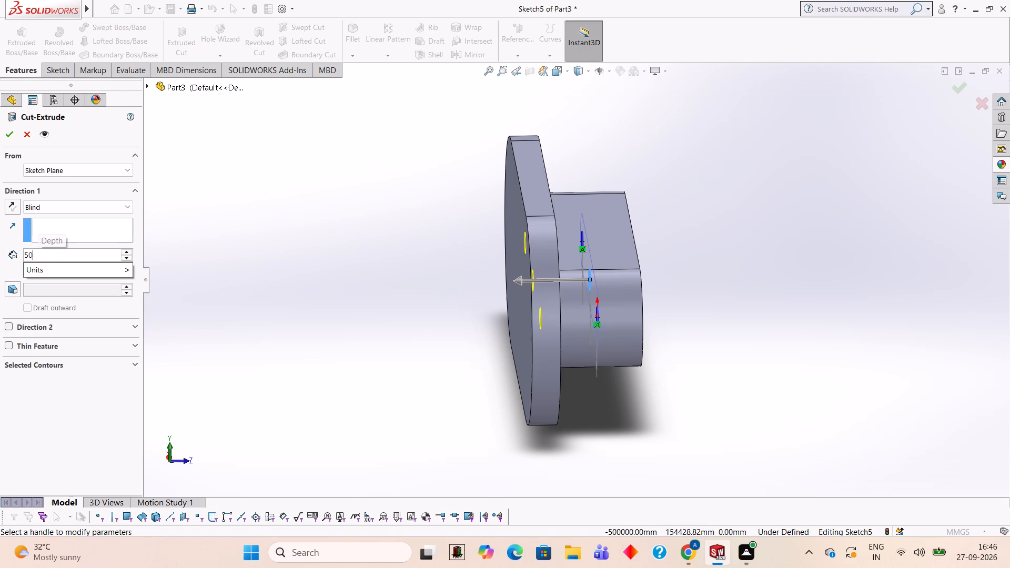
pyautogui.press('Return')
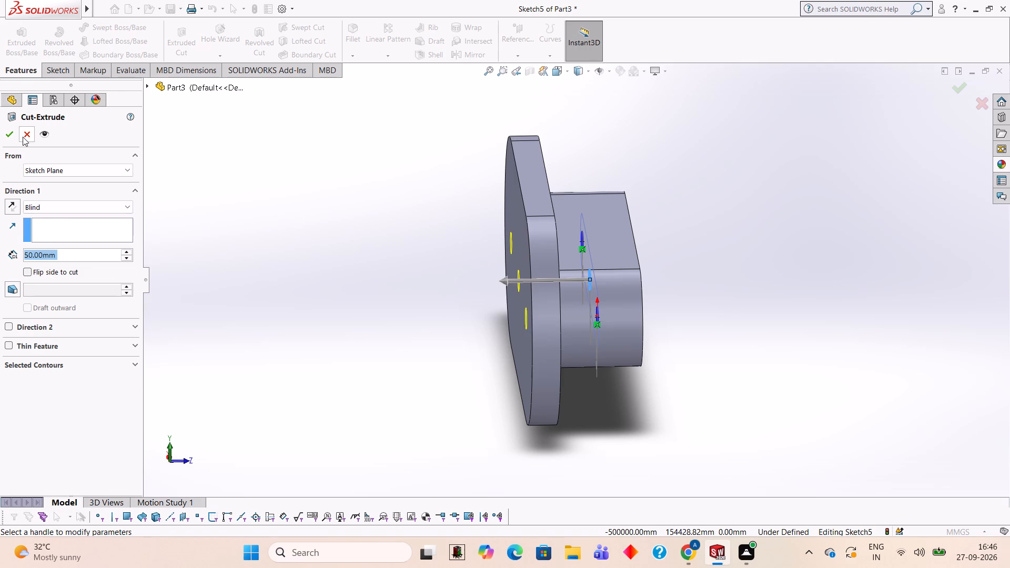
pyautogui.click(12, 129)
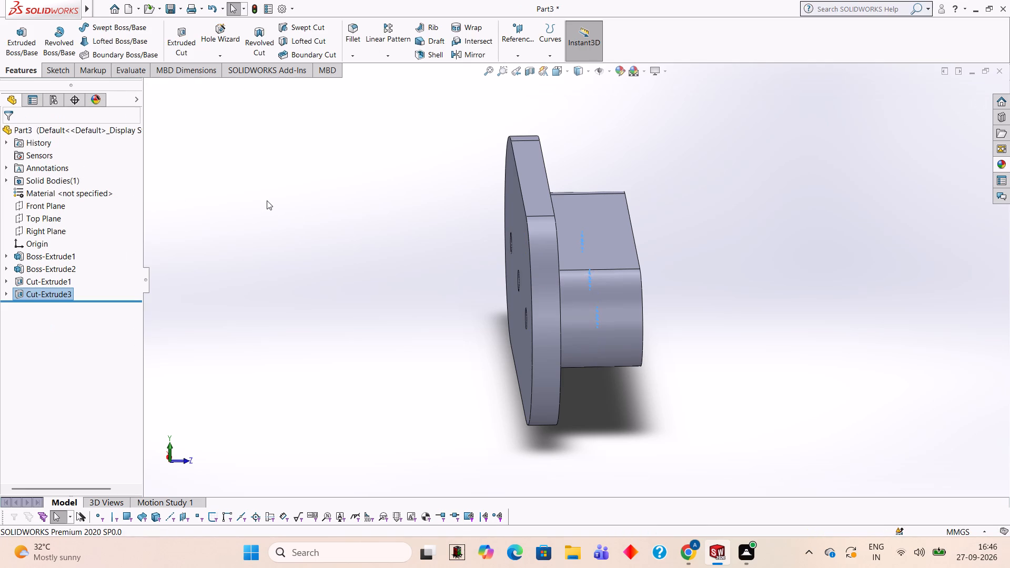
# Examine the three through holes in the pocket and base plate from several angles.
pyautogui.scroll(1, 268, 200)
pyautogui.scroll(-1, 268, 200)
pyautogui.moveTo(268, 200); pyautogui.dragTo(253, 192, button='middle')
pyautogui.scroll(1, 832, 231)
pyautogui.moveTo(825, 227); pyautogui.dragTo(773, 205, button='middle')
pyautogui.click(743, 146)
pyautogui.moveTo(830, 182); pyautogui.dragTo(800, 165, button='middle')
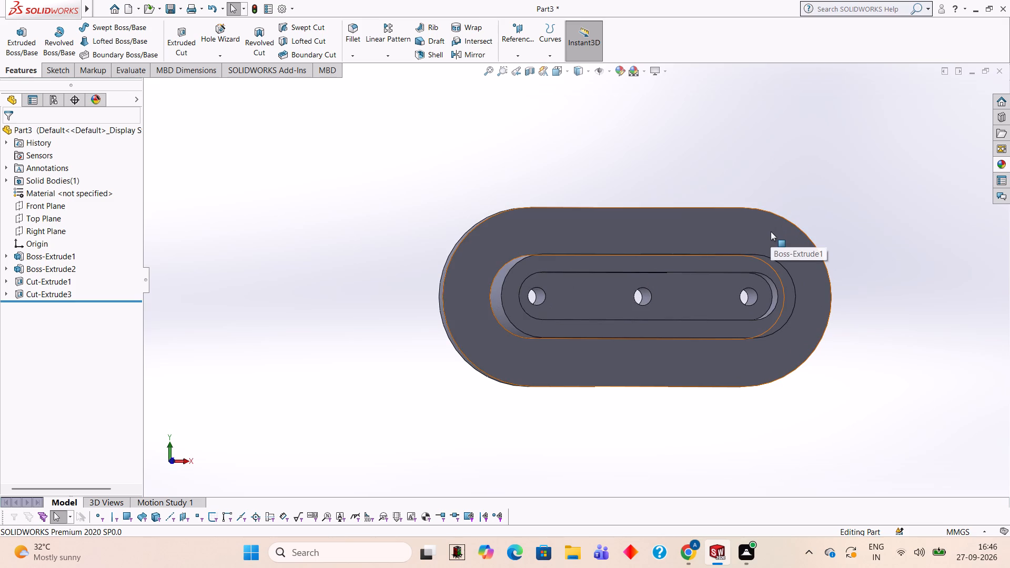
pyautogui.middleClick(790, 189)
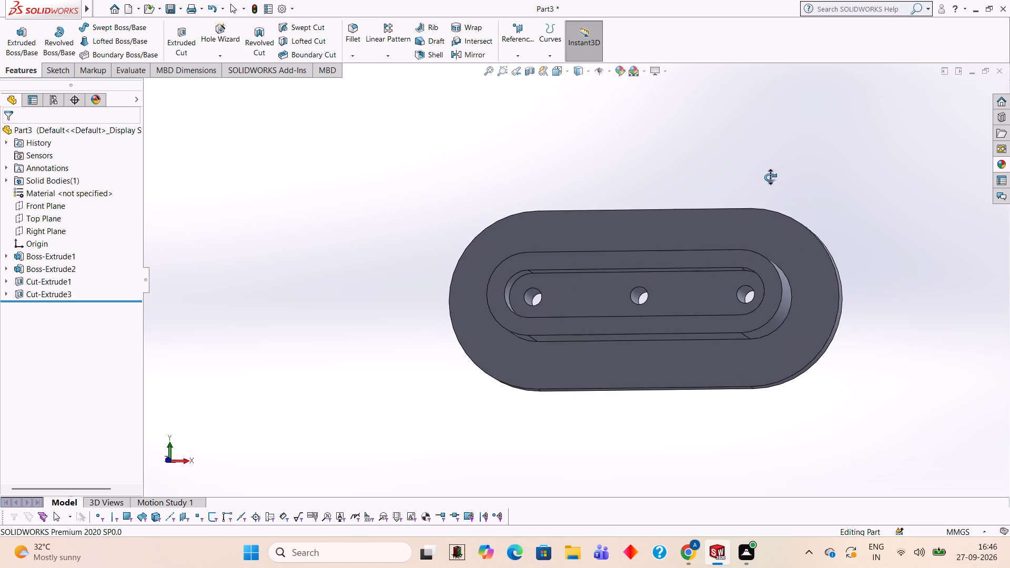
# Start a new sketch on the base plate's face surrounding the boss, viewed square-on.
pyautogui.click(698, 221)
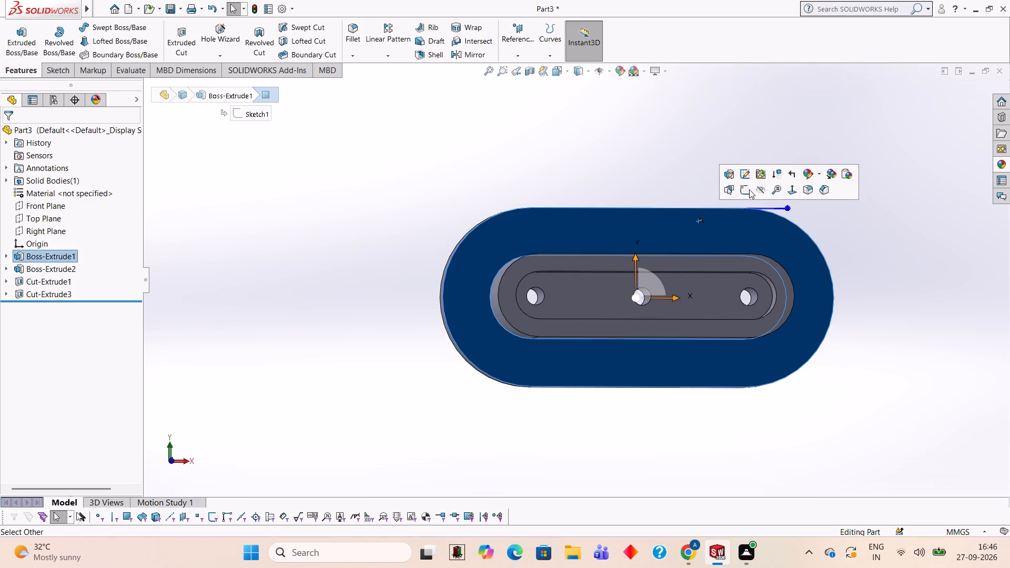
pyautogui.click(749, 189)
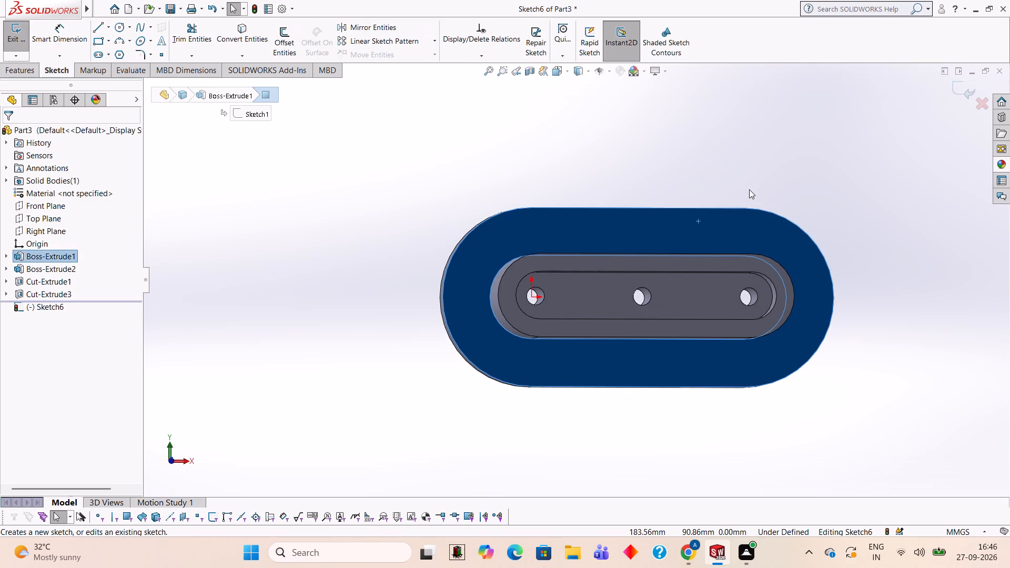
pyautogui.hotkey('ctrl', '8')
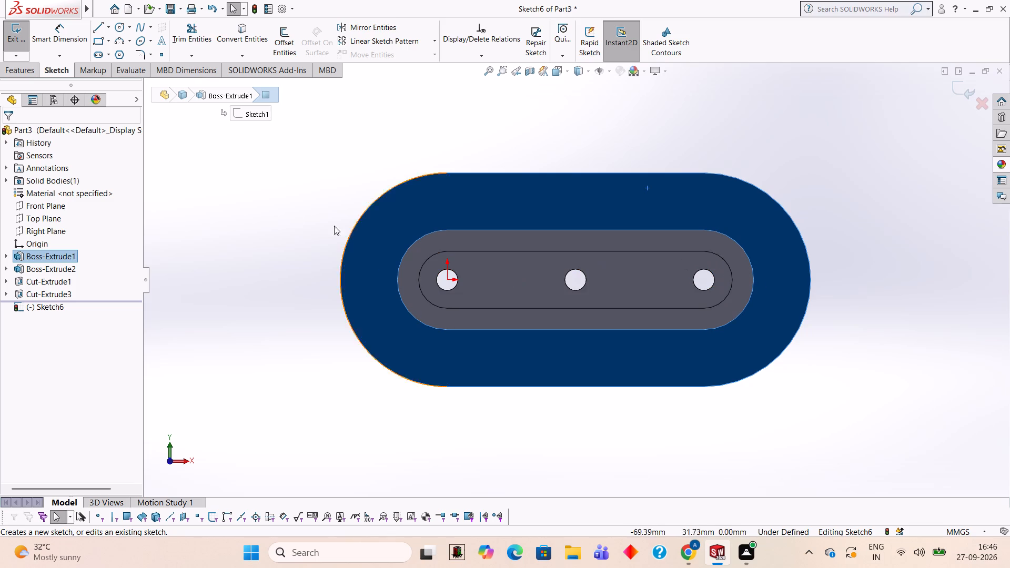
# Draw a 20 mm diameter circle directly above the origin, between the boss and the base plate's upper straight edge.
pyautogui.click(115, 29)
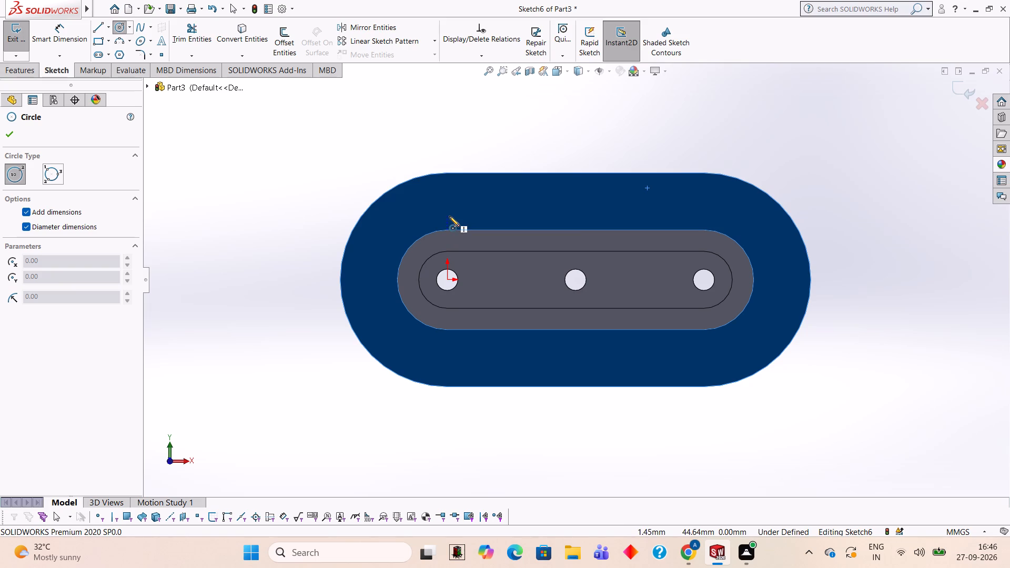
pyautogui.click(449, 200)
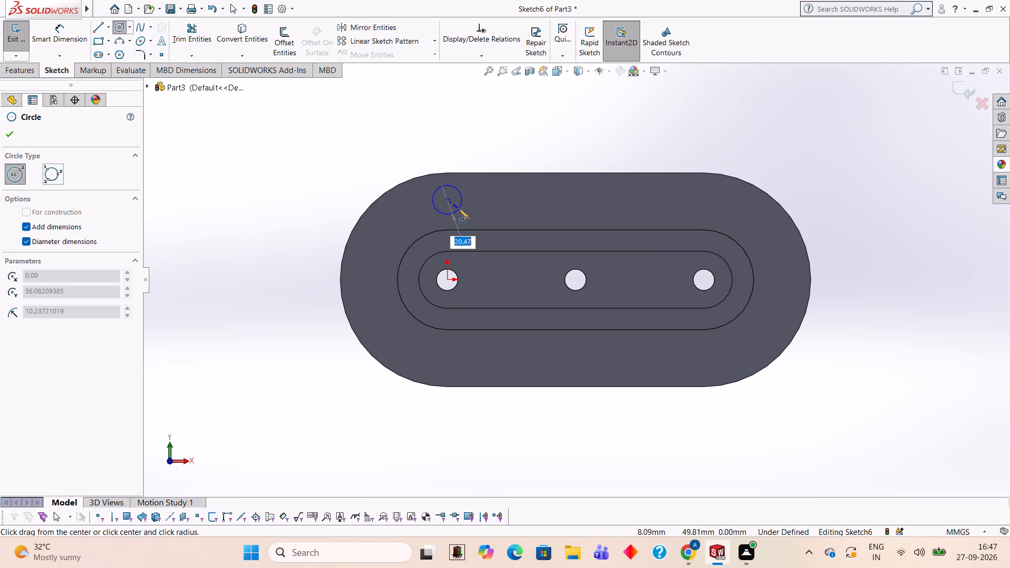
pyautogui.write('20')
pyautogui.press('Return')
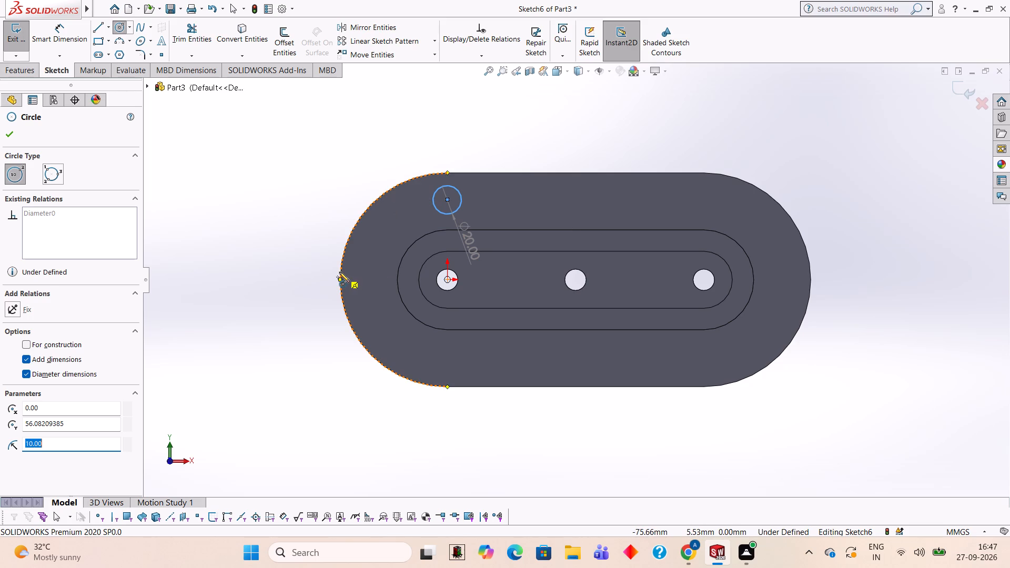
# Dimension the circle's centre 20 mm from the base plate's upper straight edge.
pyautogui.click(71, 44)
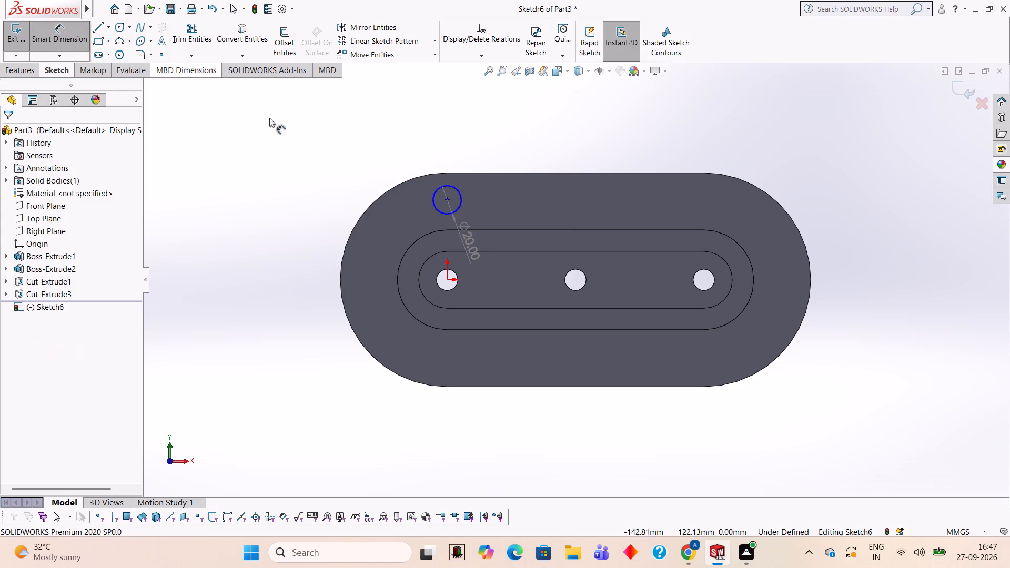
pyautogui.click(457, 173)
pyautogui.click(447, 200)
pyautogui.click(301, 192)
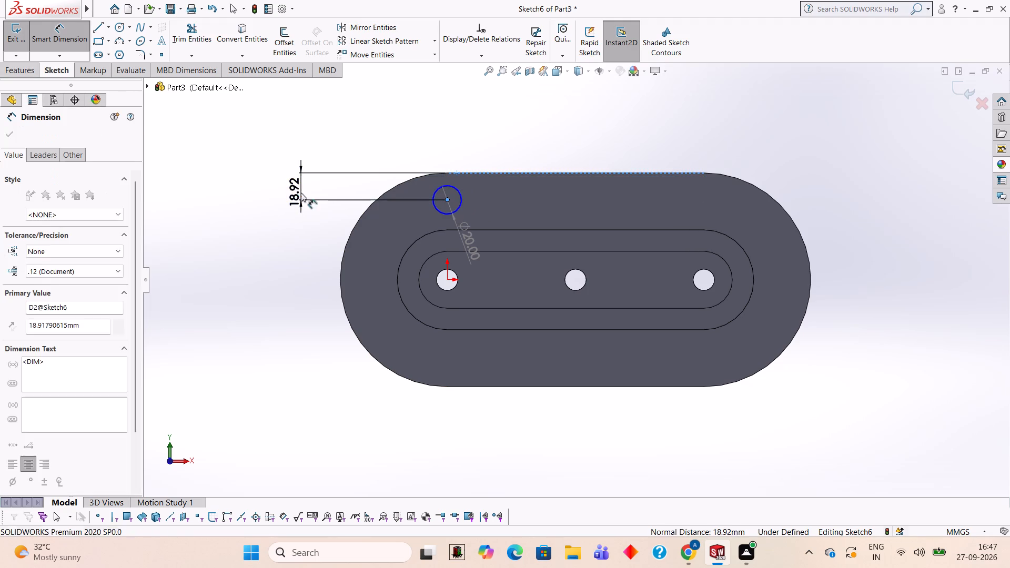
pyautogui.press('2')
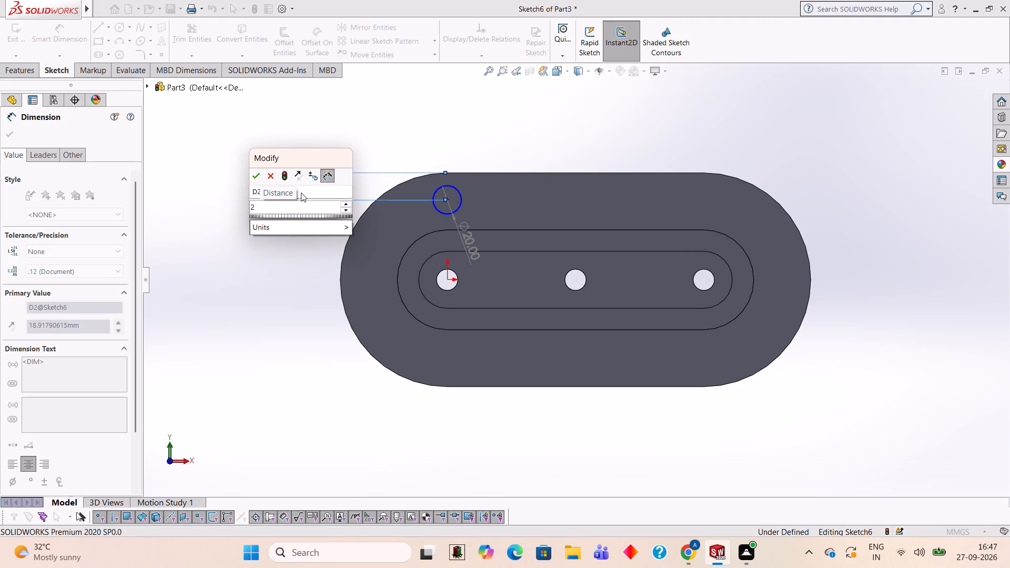
pyautogui.press('0')
pyautogui.press('Return')
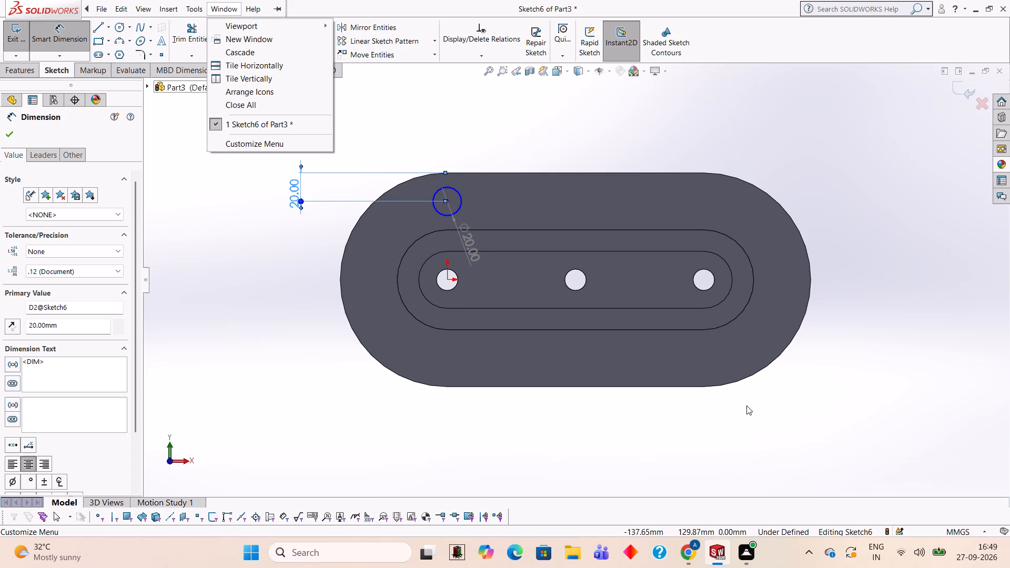
pyautogui.press('Escape')
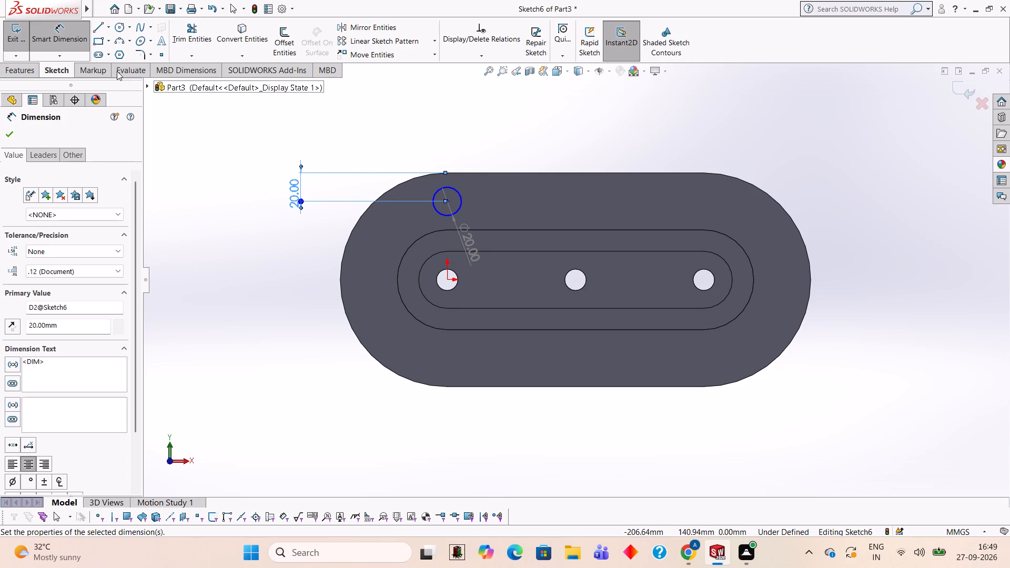
# Draw three more 20 mm diameter circles on the base plate: upper right, lower right and directly below the origin, forming a rectangular layout.
pyautogui.click(118, 28)
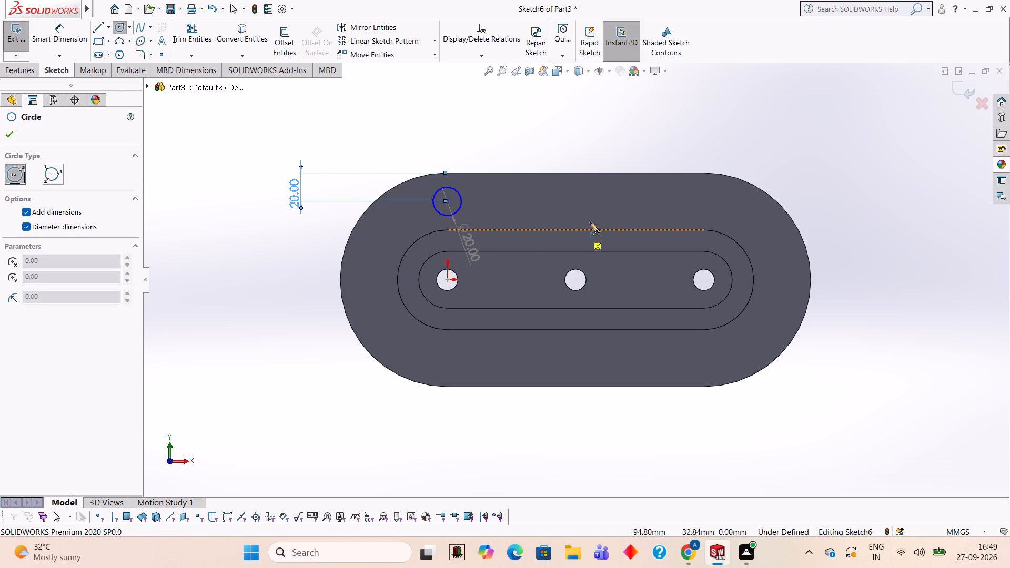
pyautogui.click(706, 202)
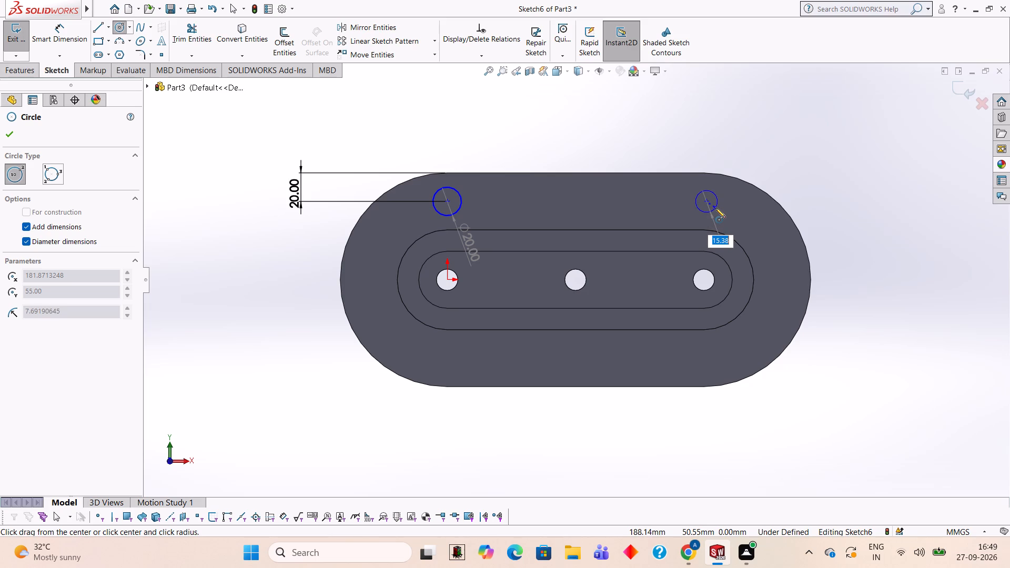
pyautogui.write('20')
pyautogui.press('Return')
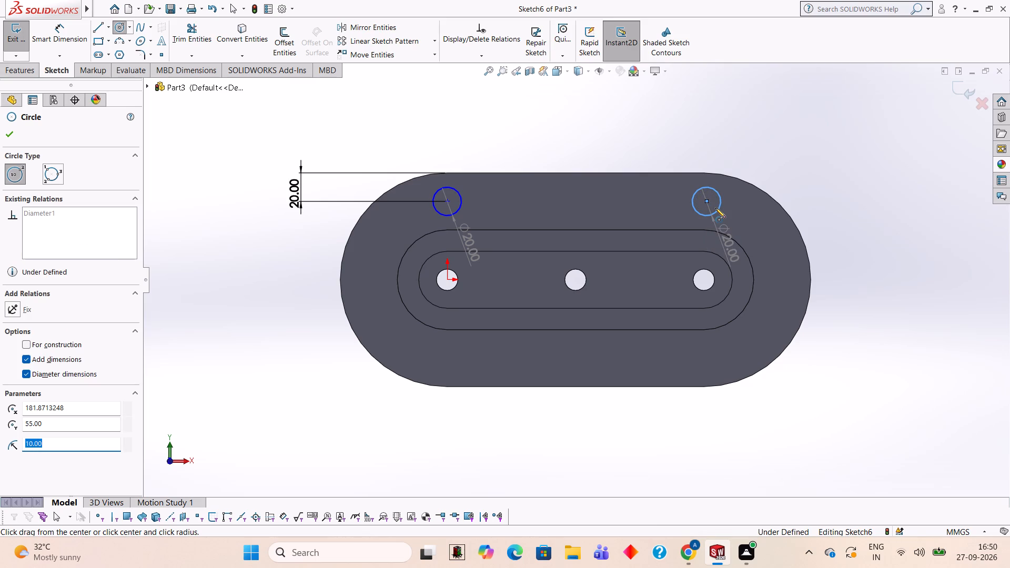
pyautogui.click(708, 359)
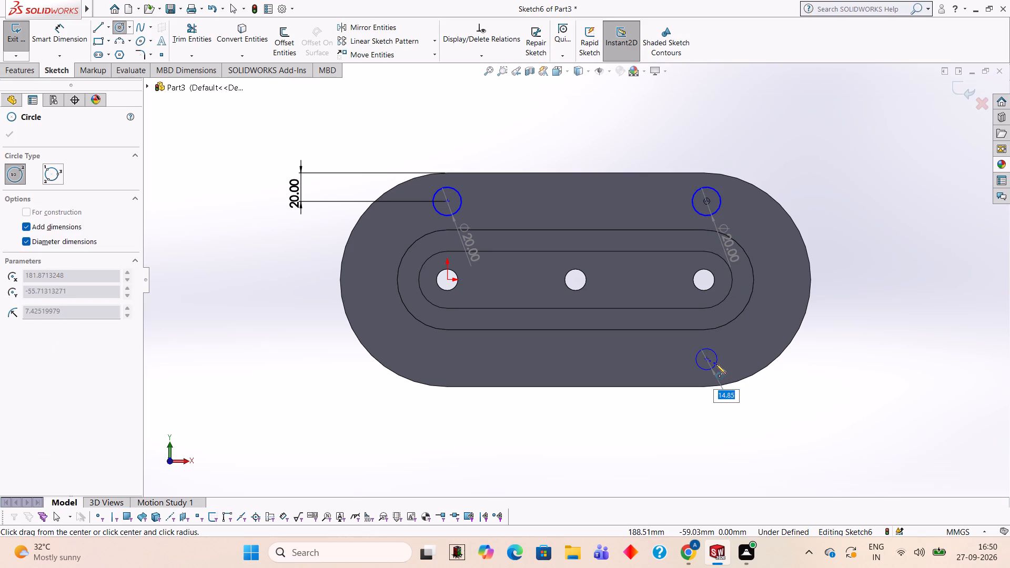
pyautogui.write('20')
pyautogui.press('Return')
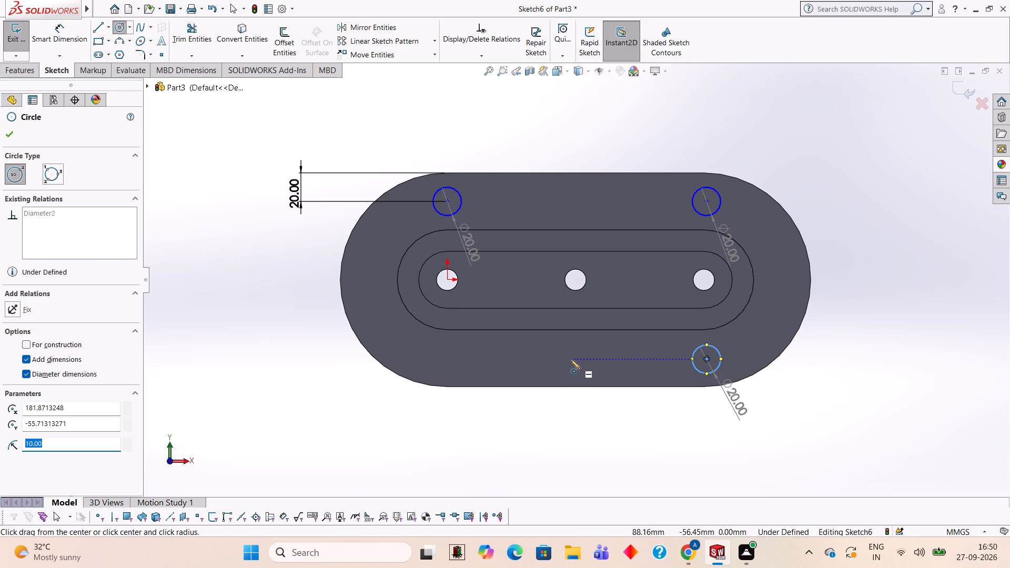
pyautogui.click(446, 360)
pyautogui.write('20')
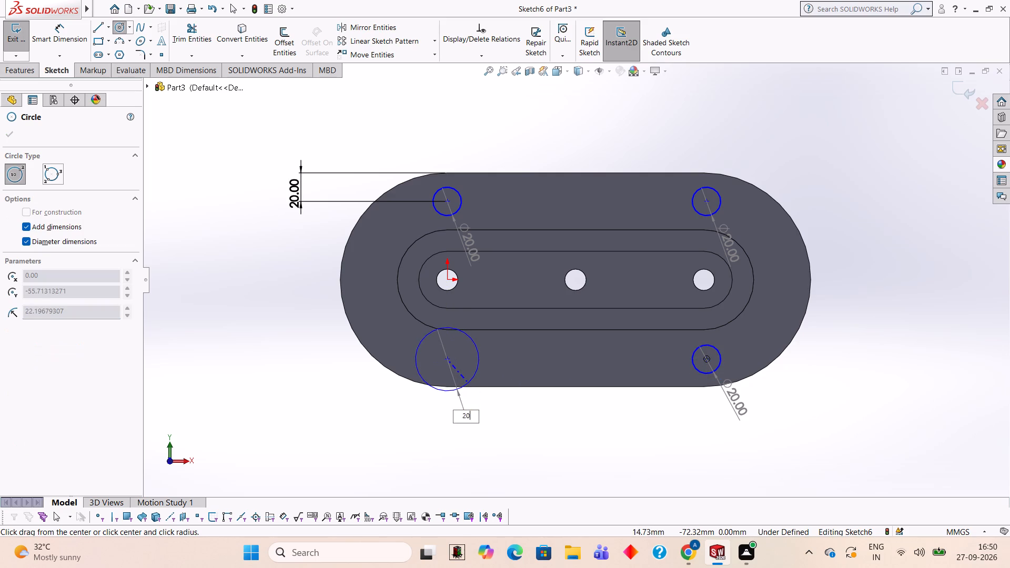
pyautogui.press('Return')
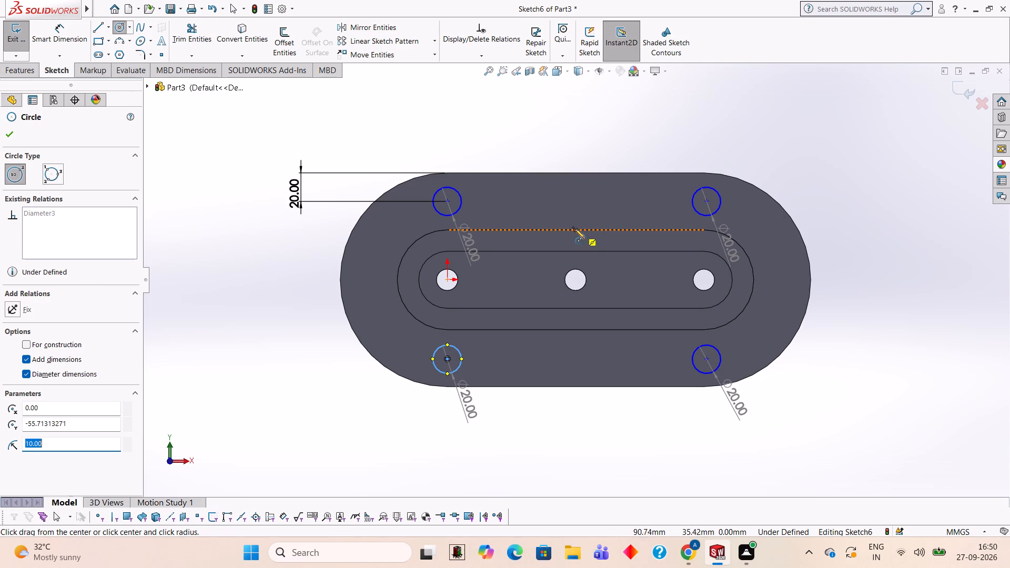
# Draw two 20 mm diameter circles at X 90 mm, one midway along the upper row and one midway along the lower row.
pyautogui.click(573, 202)
pyautogui.write('20')
pyautogui.press('Return')
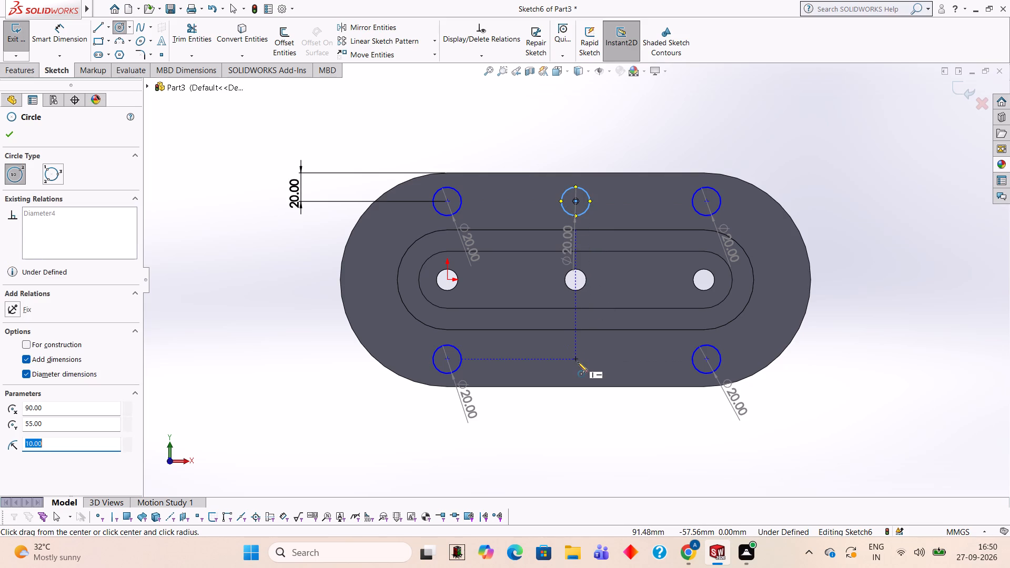
pyautogui.click(578, 362)
pyautogui.write('20')
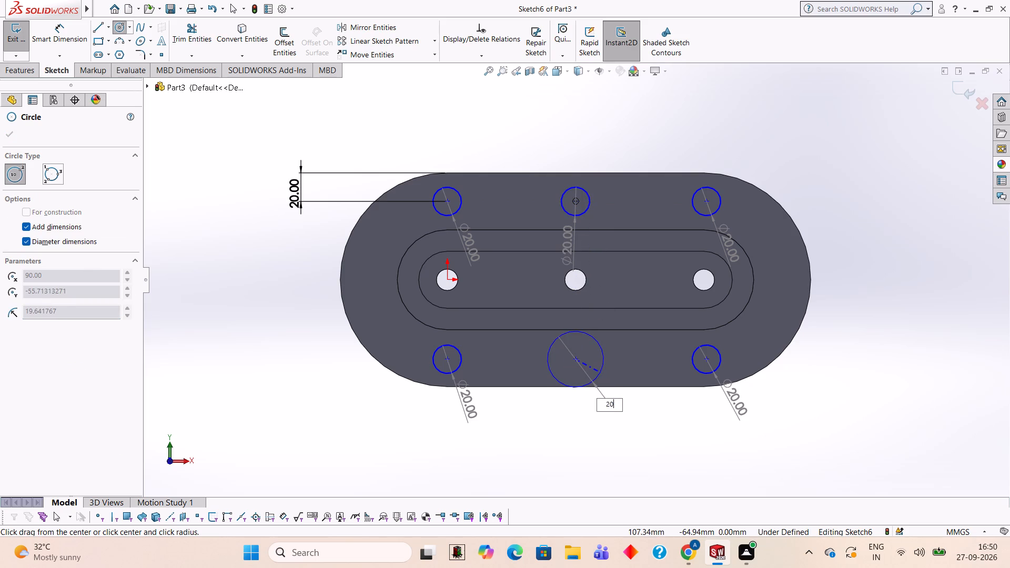
pyautogui.press('Return')
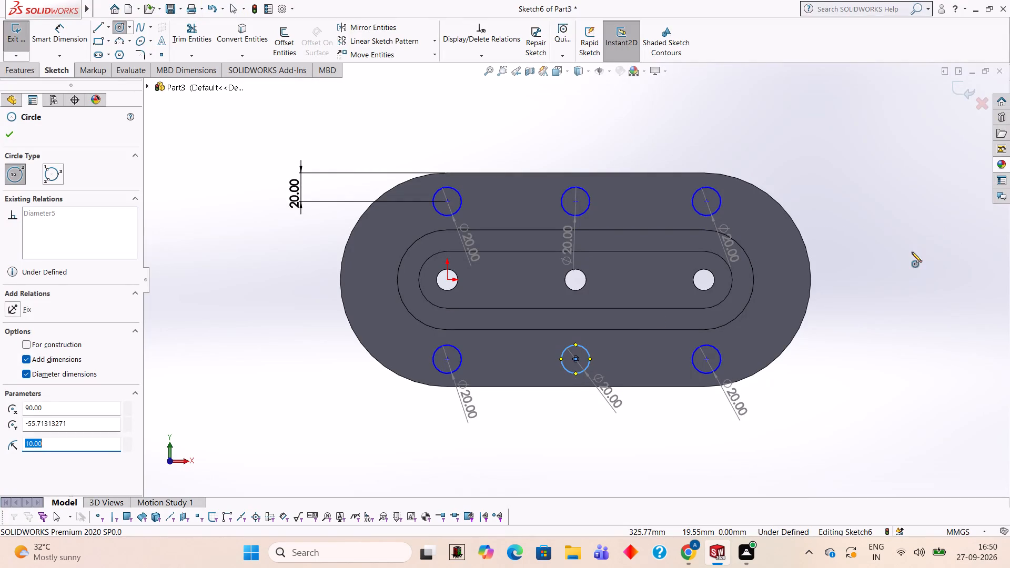
pyautogui.click(887, 308)
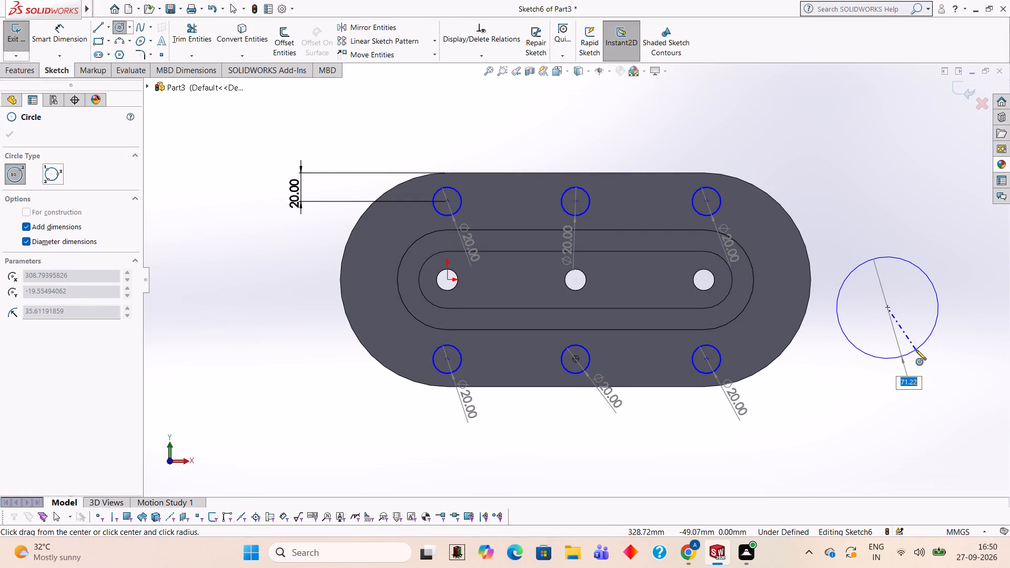
pyautogui.press('Escape')
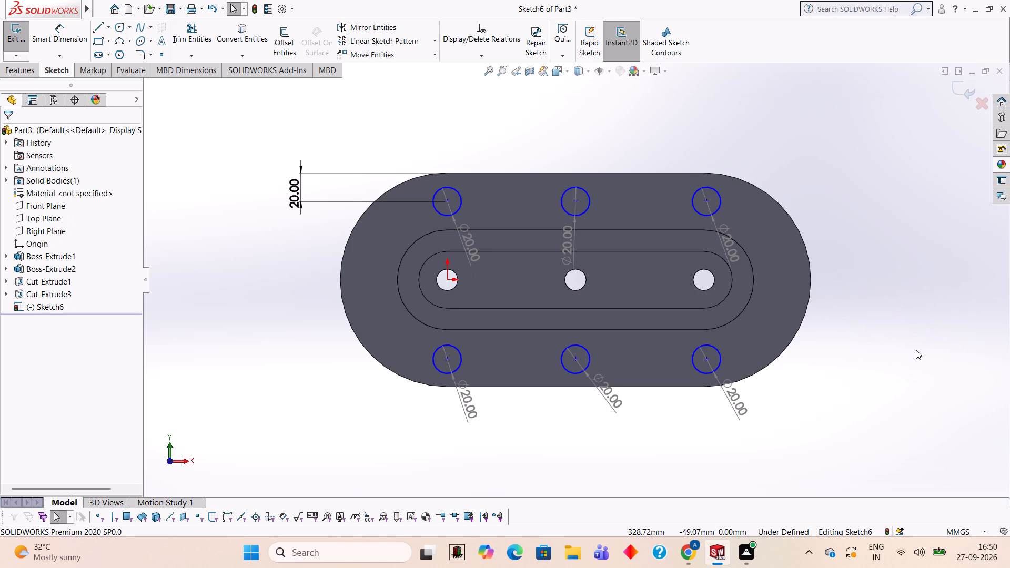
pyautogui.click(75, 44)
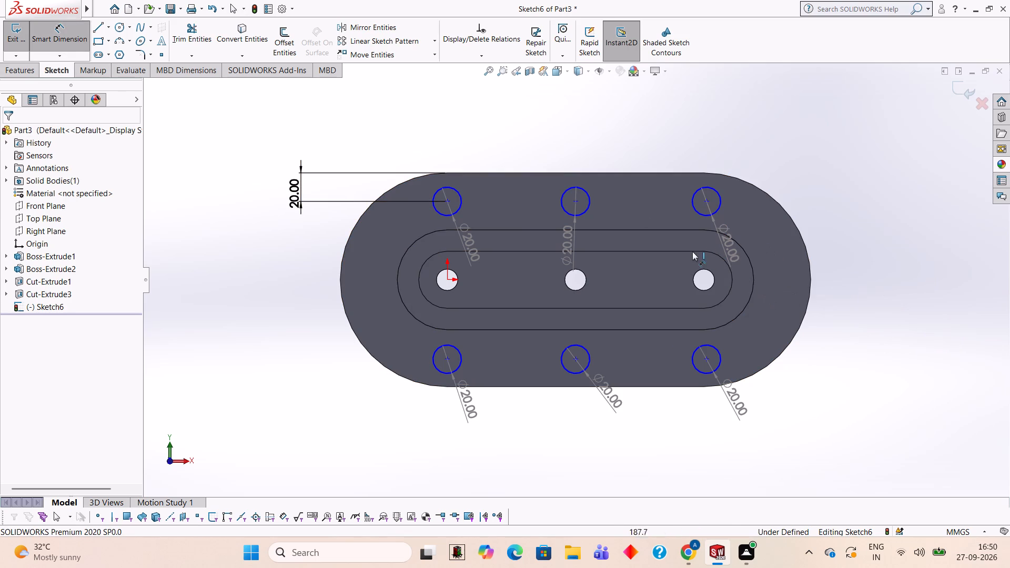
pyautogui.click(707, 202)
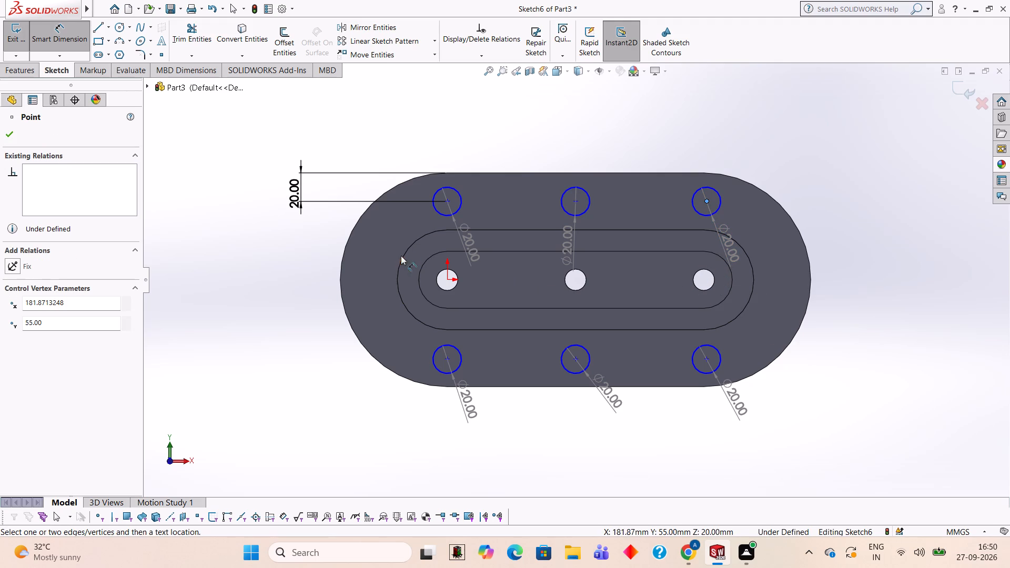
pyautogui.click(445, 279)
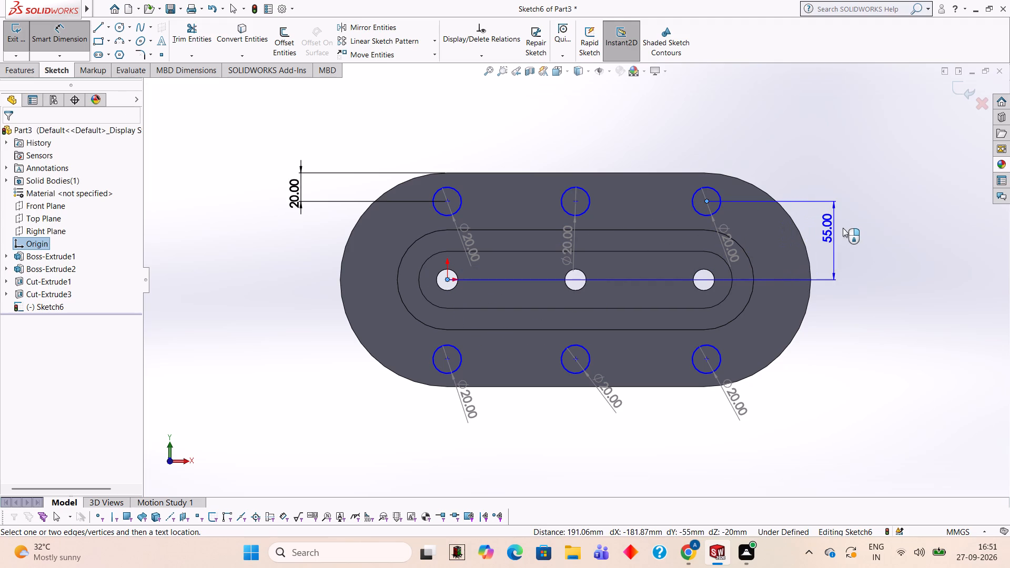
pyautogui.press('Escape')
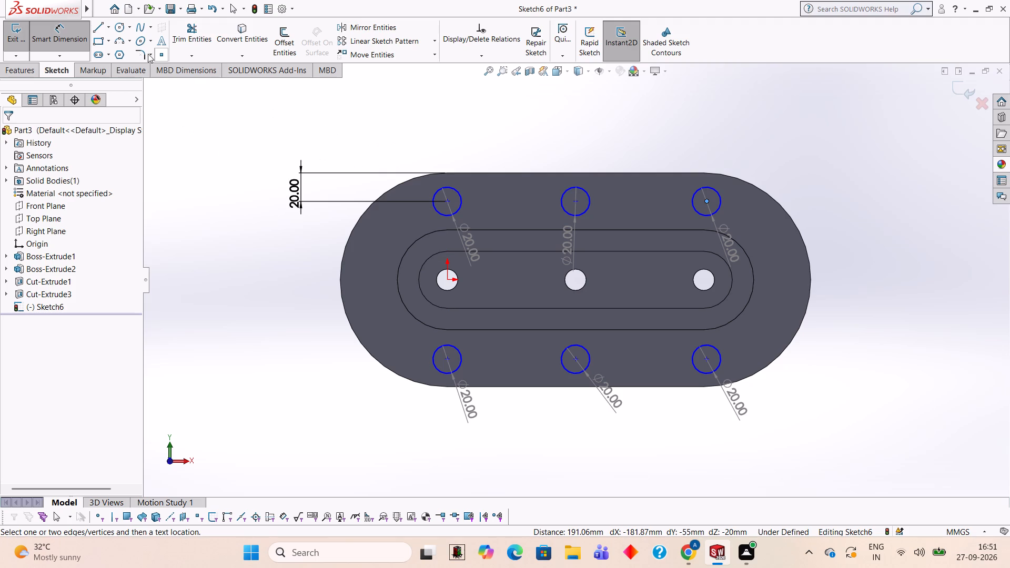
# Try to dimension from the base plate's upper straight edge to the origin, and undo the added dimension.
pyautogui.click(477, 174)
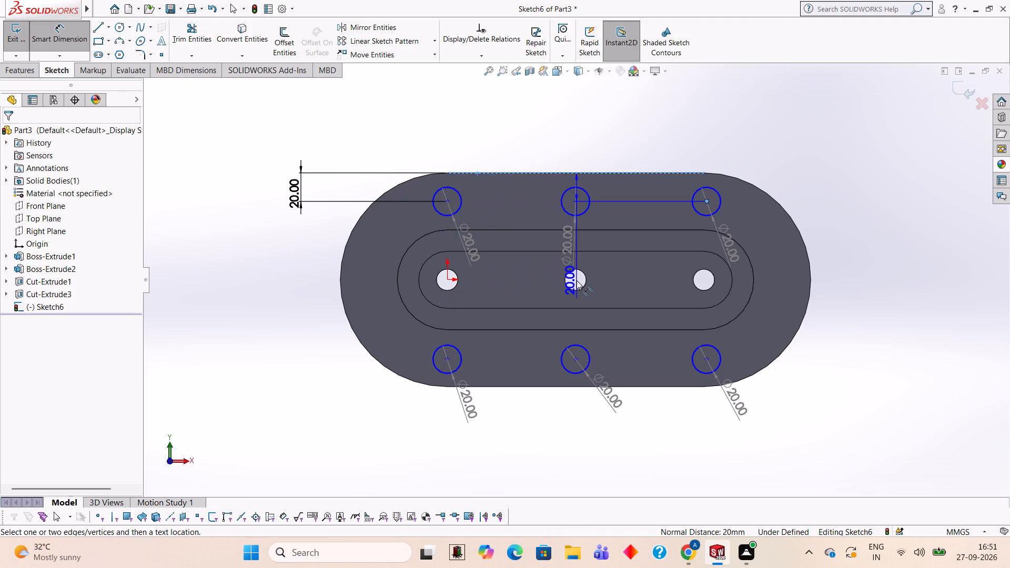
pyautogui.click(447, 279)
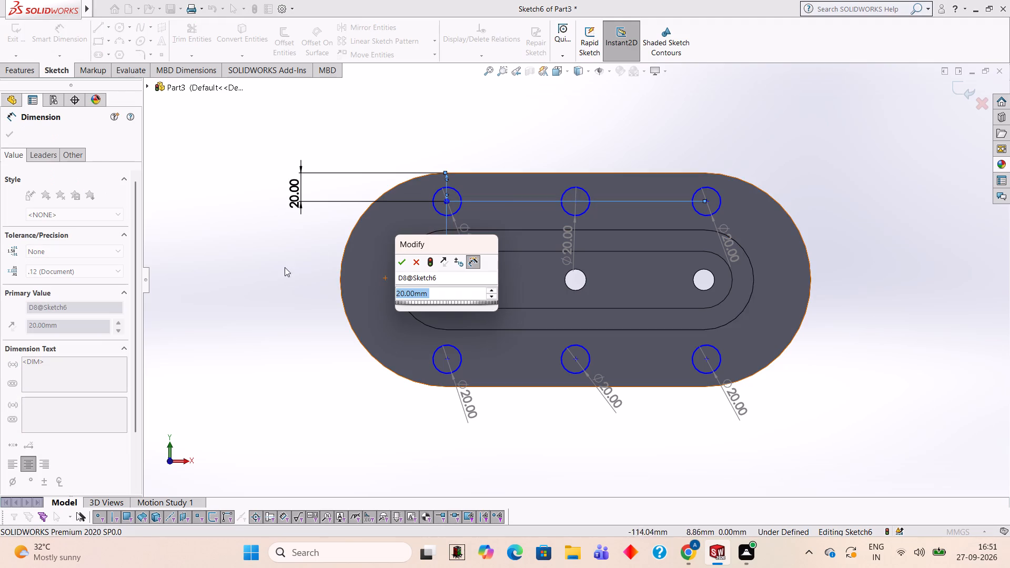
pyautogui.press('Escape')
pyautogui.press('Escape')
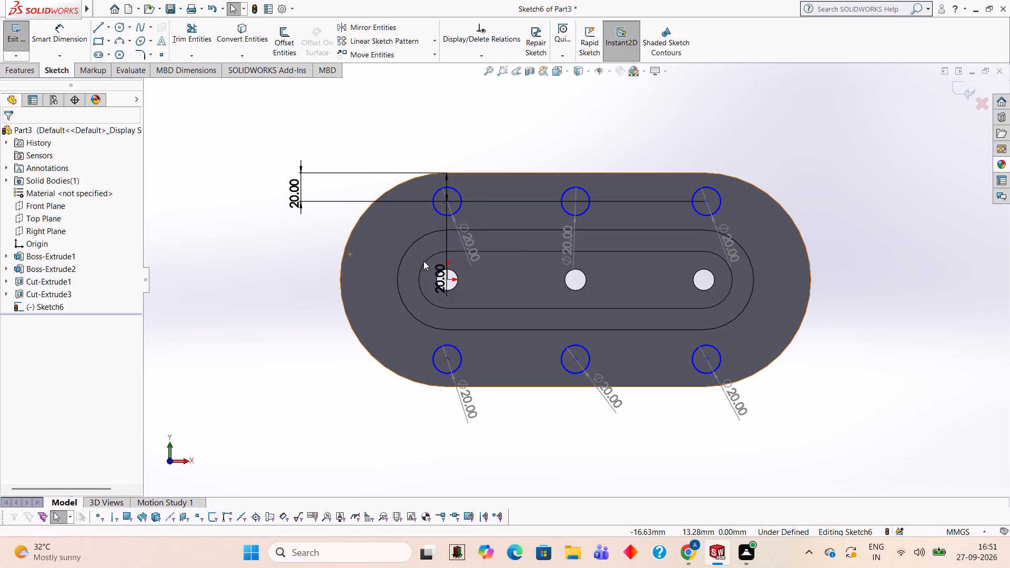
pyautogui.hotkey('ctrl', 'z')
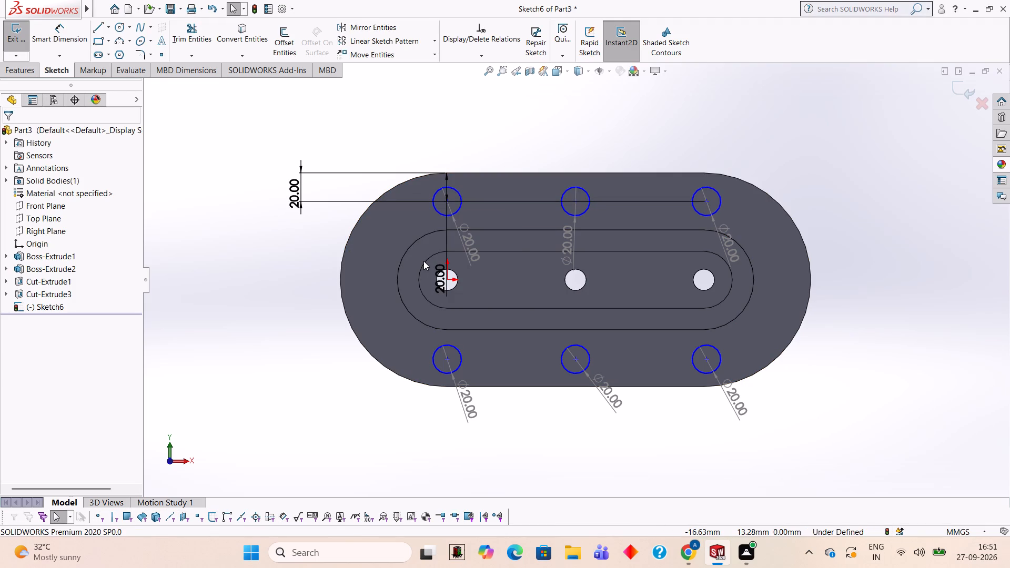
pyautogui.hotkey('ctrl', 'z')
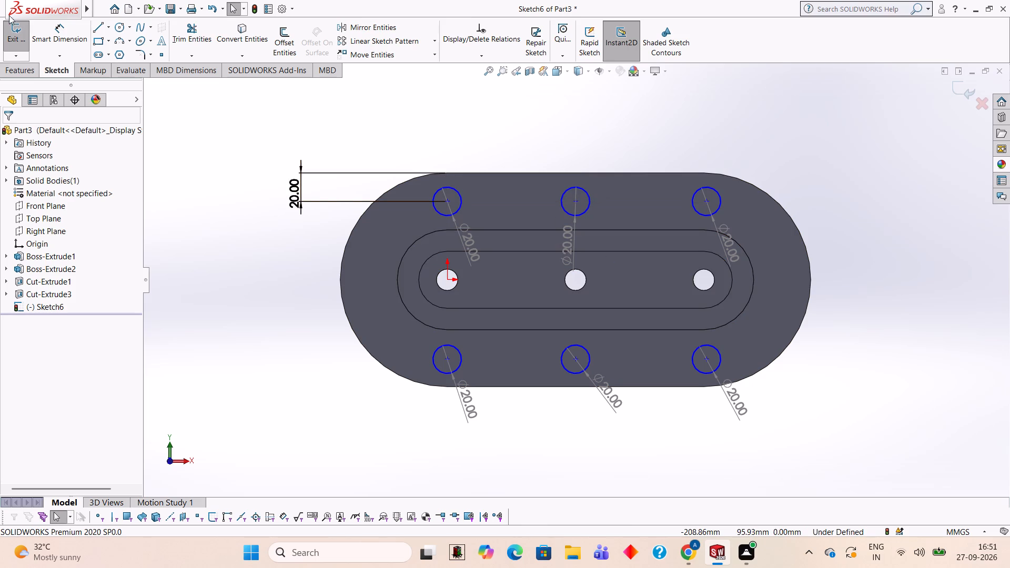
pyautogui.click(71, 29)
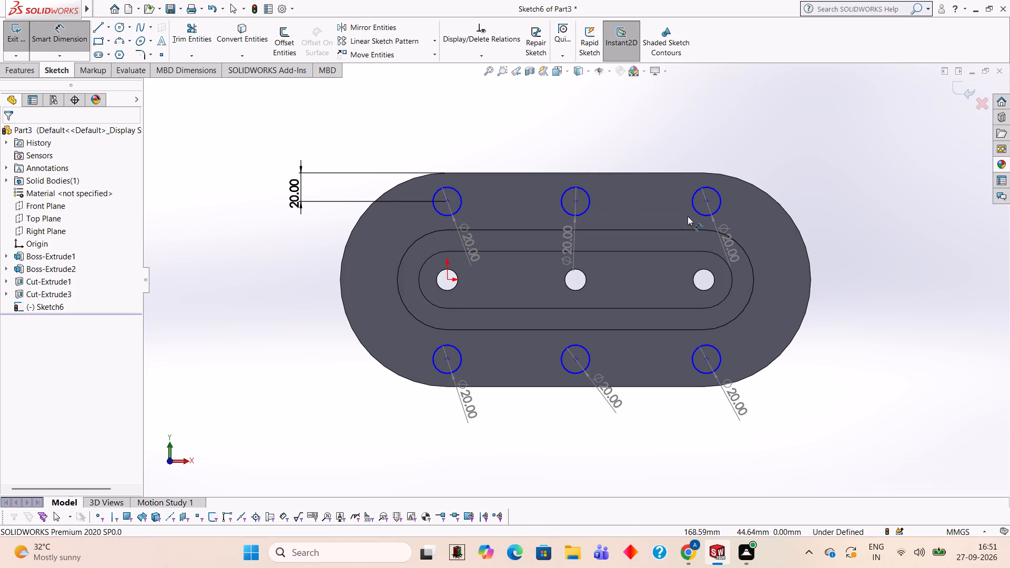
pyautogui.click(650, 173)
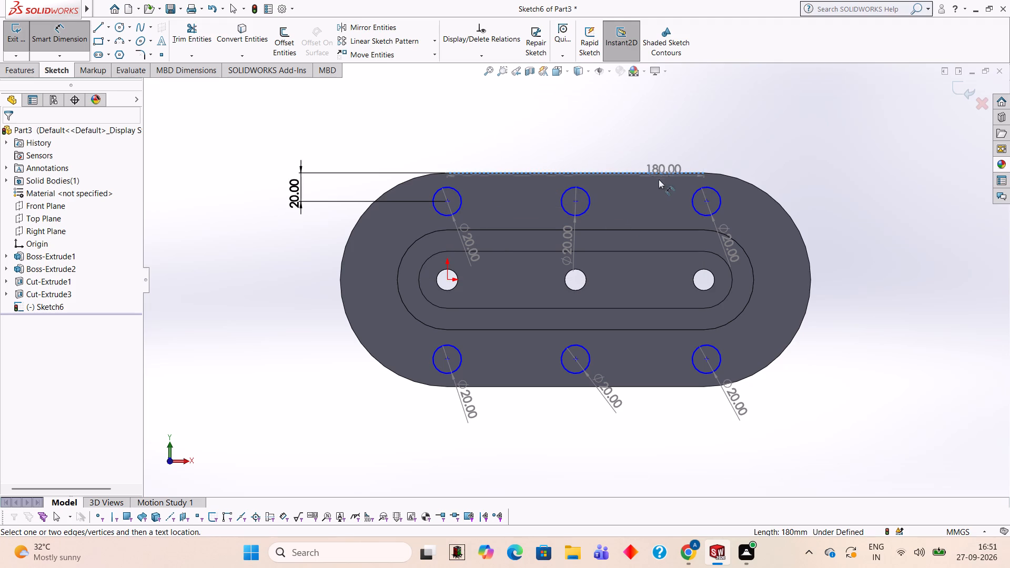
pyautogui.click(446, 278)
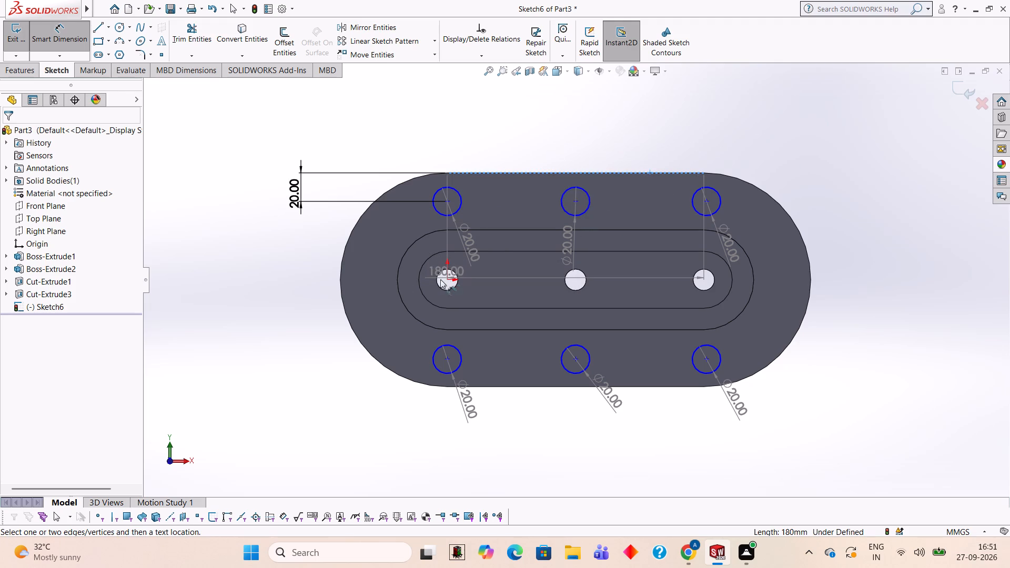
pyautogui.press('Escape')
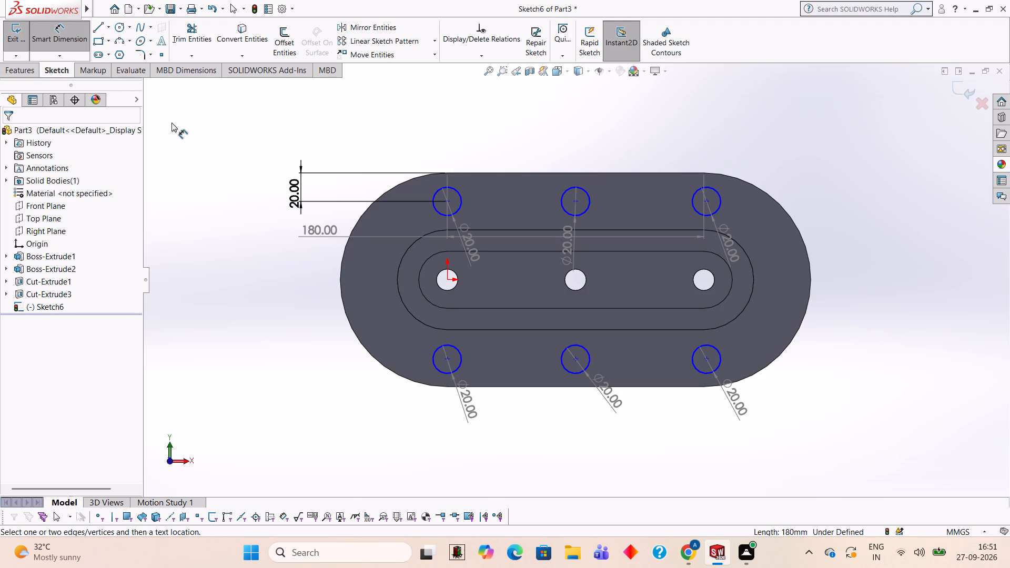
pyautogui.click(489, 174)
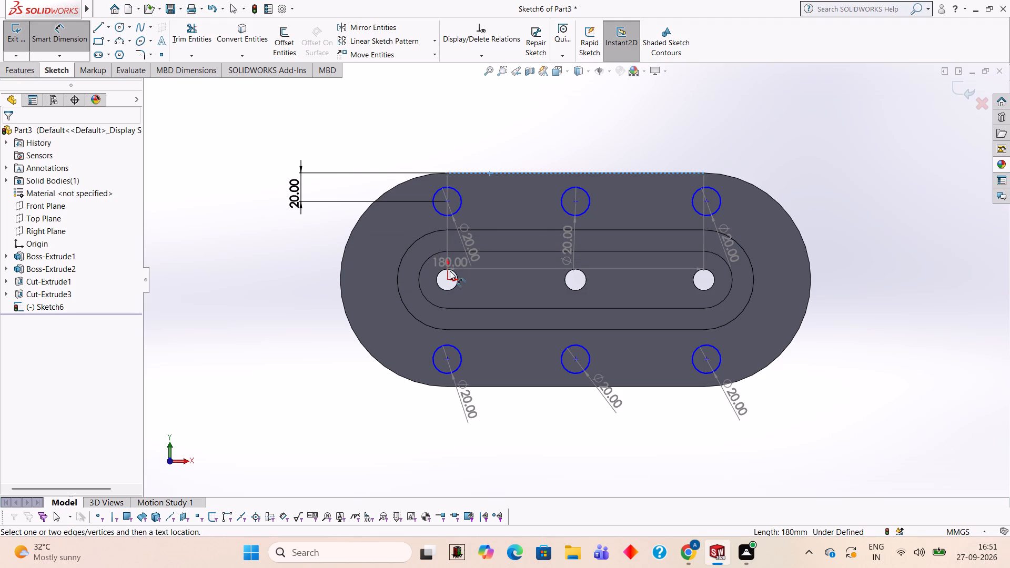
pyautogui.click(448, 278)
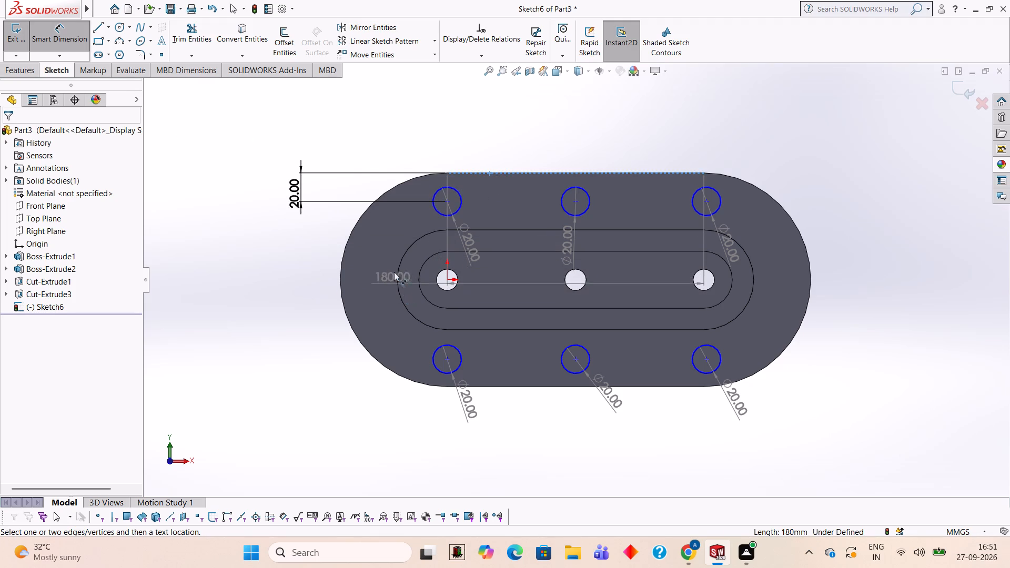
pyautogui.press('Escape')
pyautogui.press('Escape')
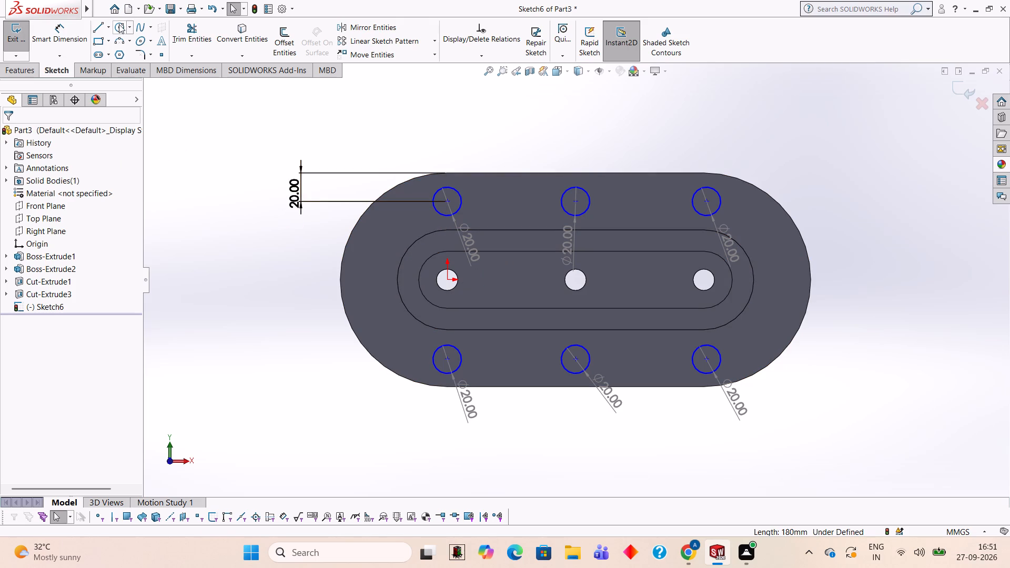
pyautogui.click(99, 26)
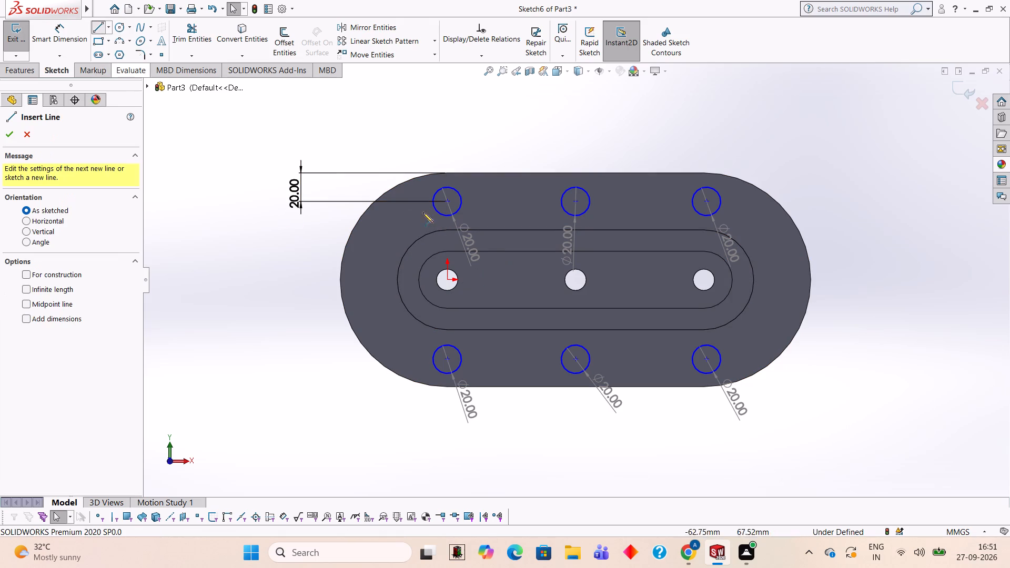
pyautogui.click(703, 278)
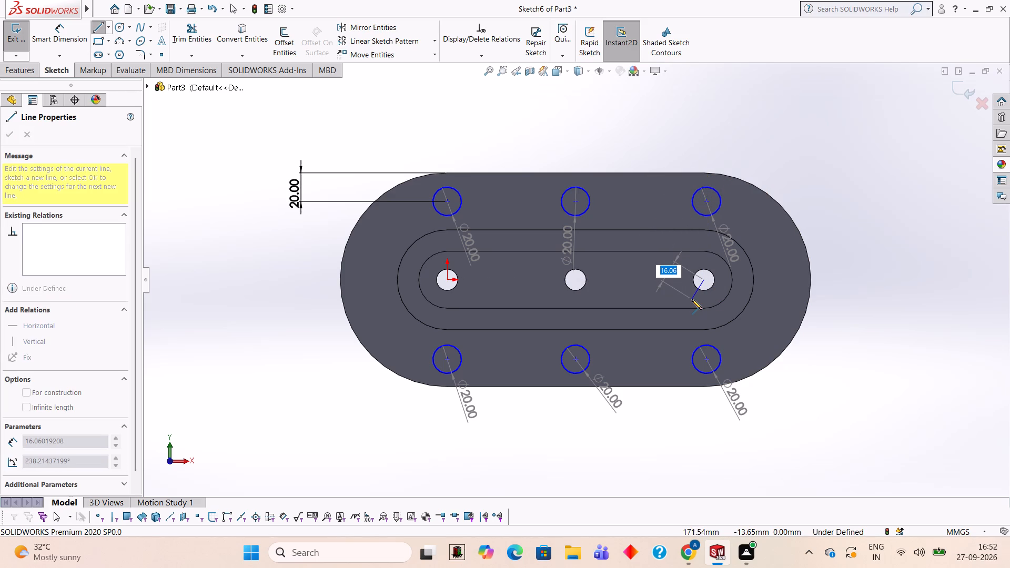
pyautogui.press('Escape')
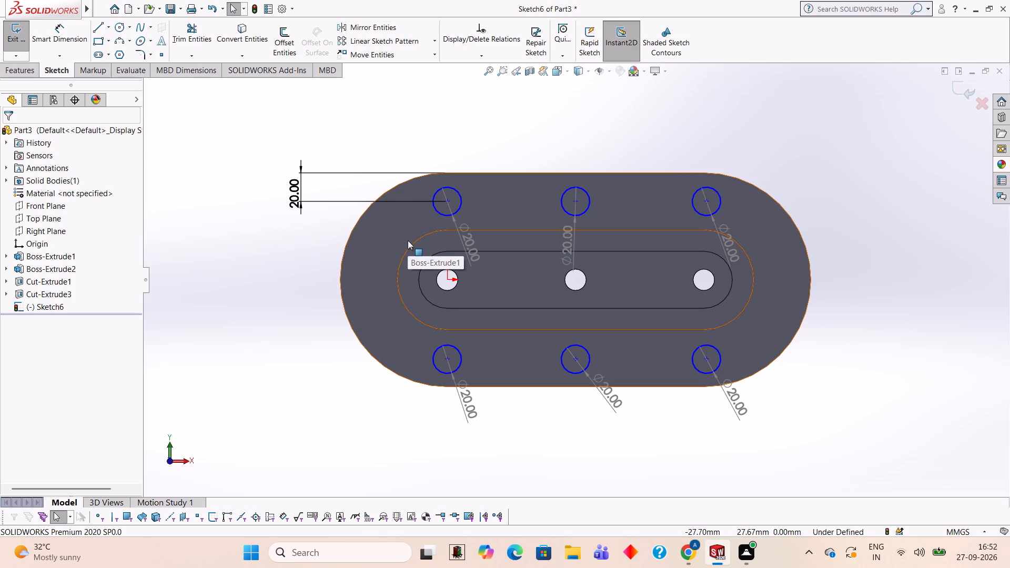
# Cut-extrude the six 20 mm circles through the base plate with a blind depth of 20 mm.
pyautogui.moveTo(865, 196); pyautogui.dragTo(834, 200, button='middle')
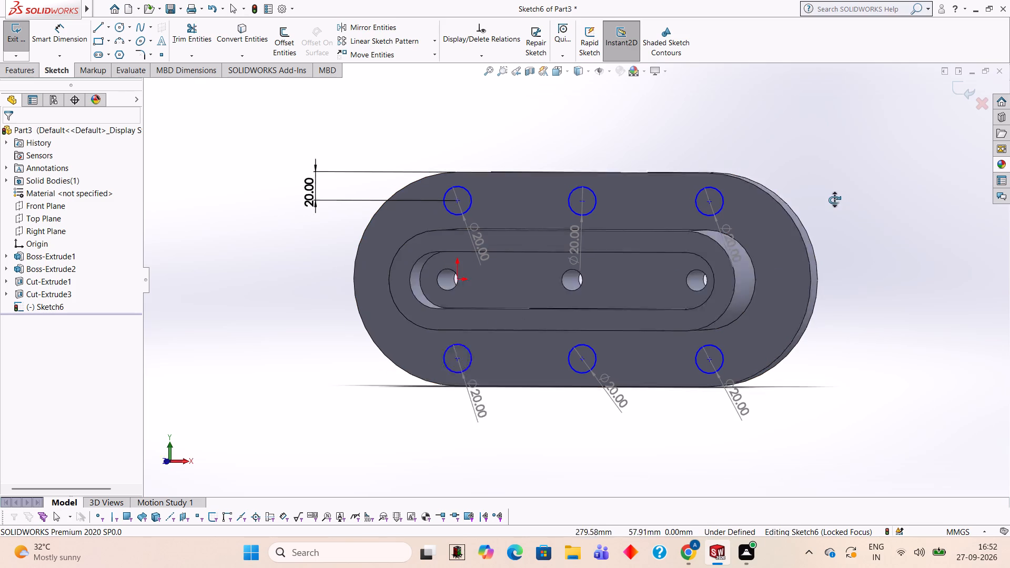
pyautogui.moveTo(834, 200); pyautogui.dragTo(816, 206, button='middle')
pyautogui.scroll(-1, 827, 201)
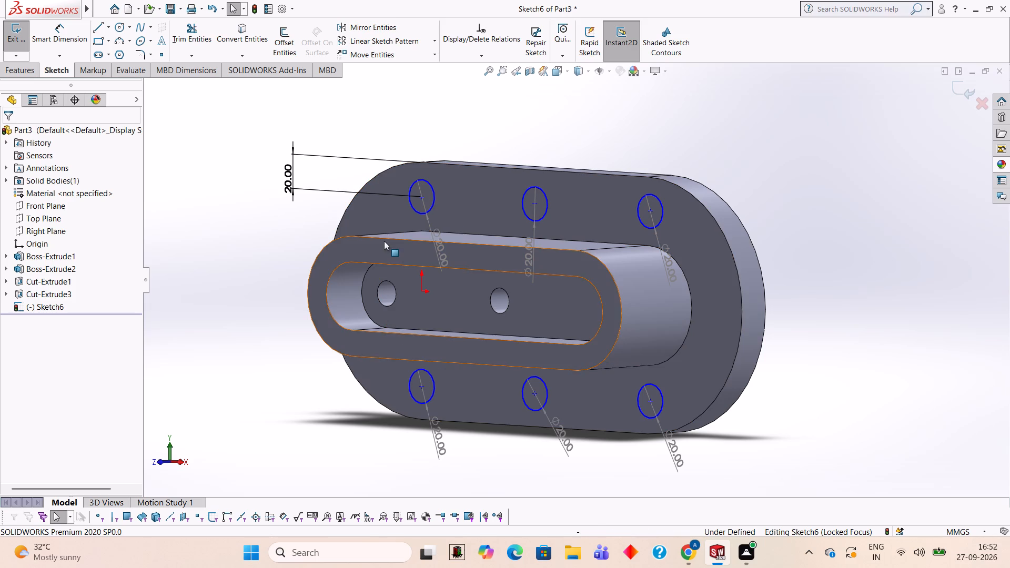
pyautogui.click(29, 67)
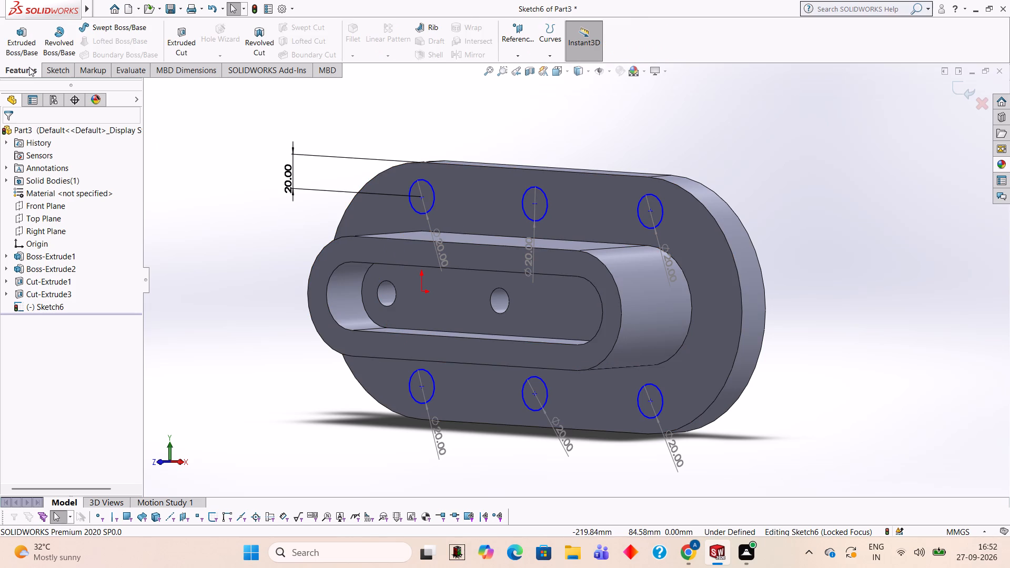
pyautogui.click(178, 27)
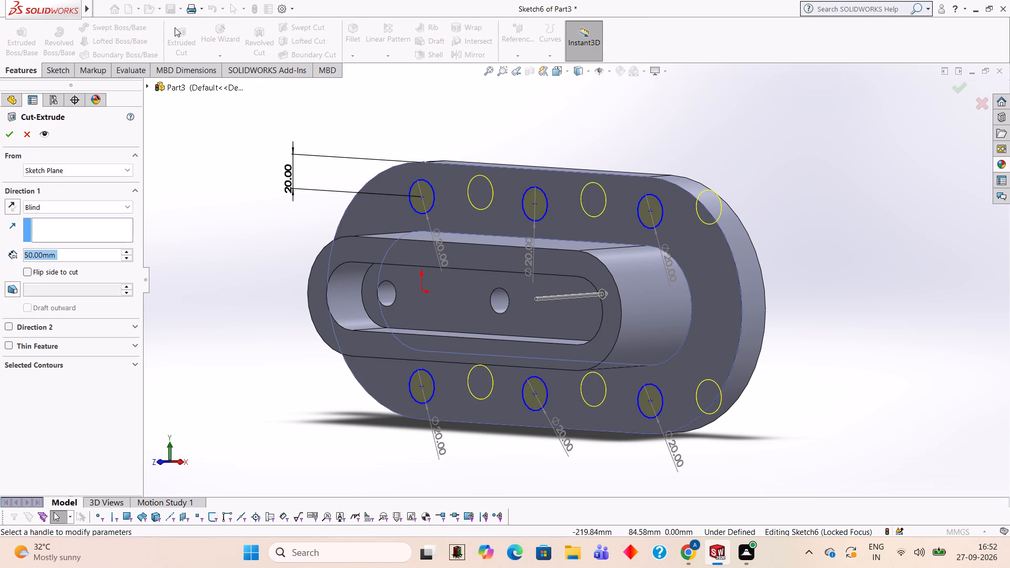
pyautogui.moveTo(814, 148); pyautogui.dragTo(770, 153, button='middle')
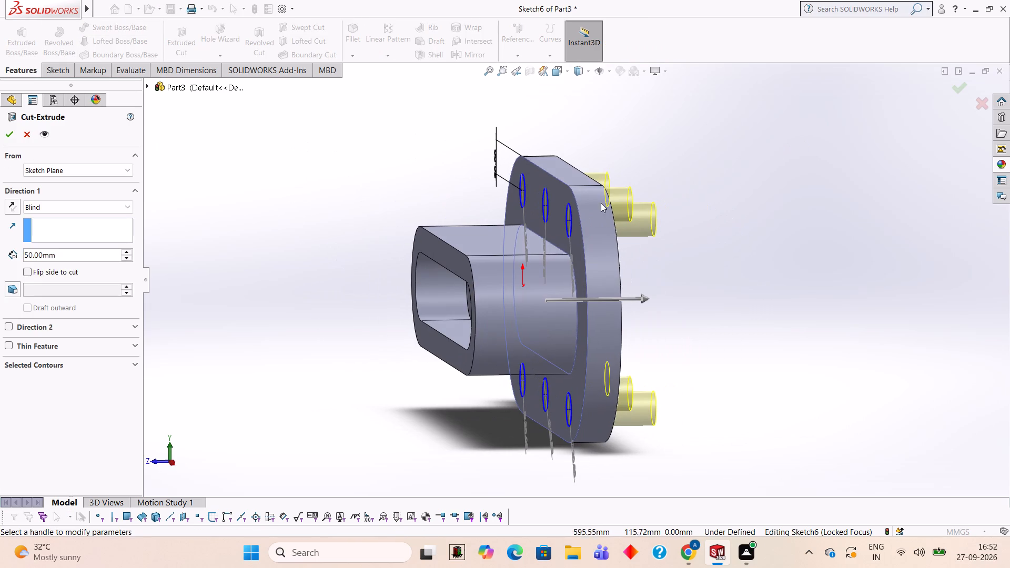
pyautogui.click(115, 256)
pyautogui.press('BackSpace')
pyautogui.press('BackSpace')
pyautogui.press('BackSpace')
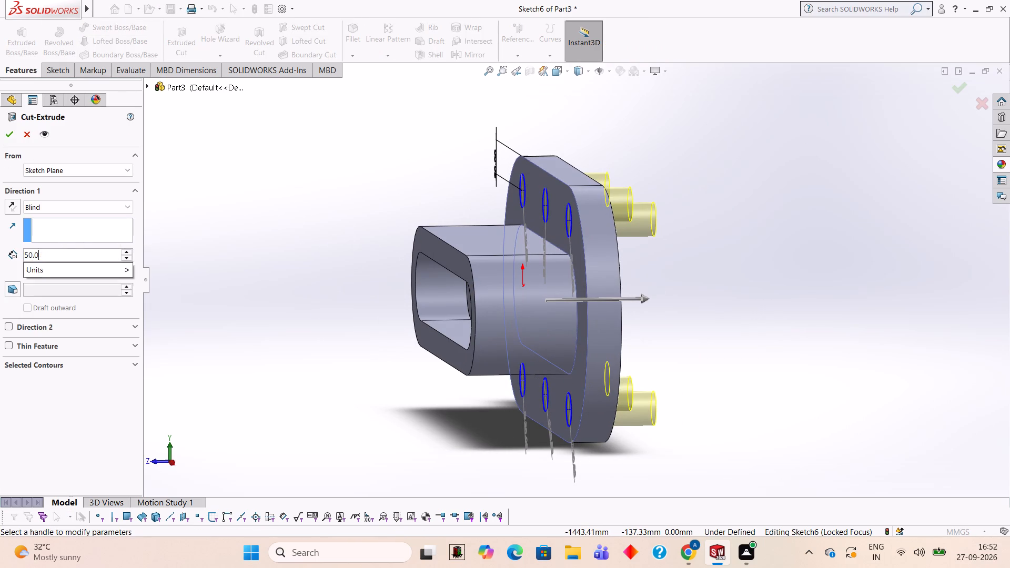
pyautogui.press('BackSpace')
pyautogui.press('BackSpace')
pyautogui.press('BackSpace')
pyautogui.press('BackSpace')
pyautogui.write('20')
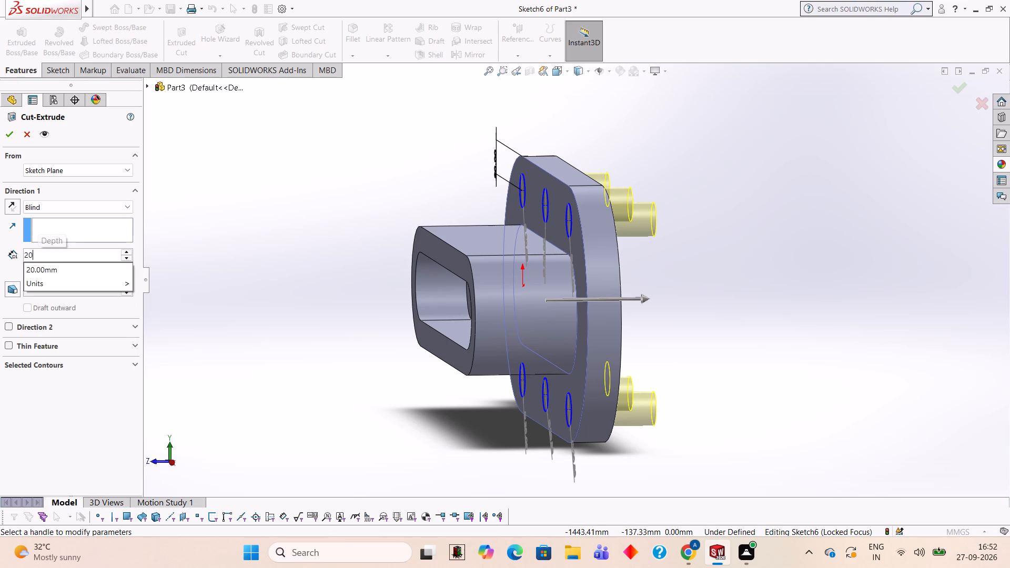
pyautogui.press('Return')
pyautogui.moveTo(759, 204); pyautogui.dragTo(749, 218, button='middle')
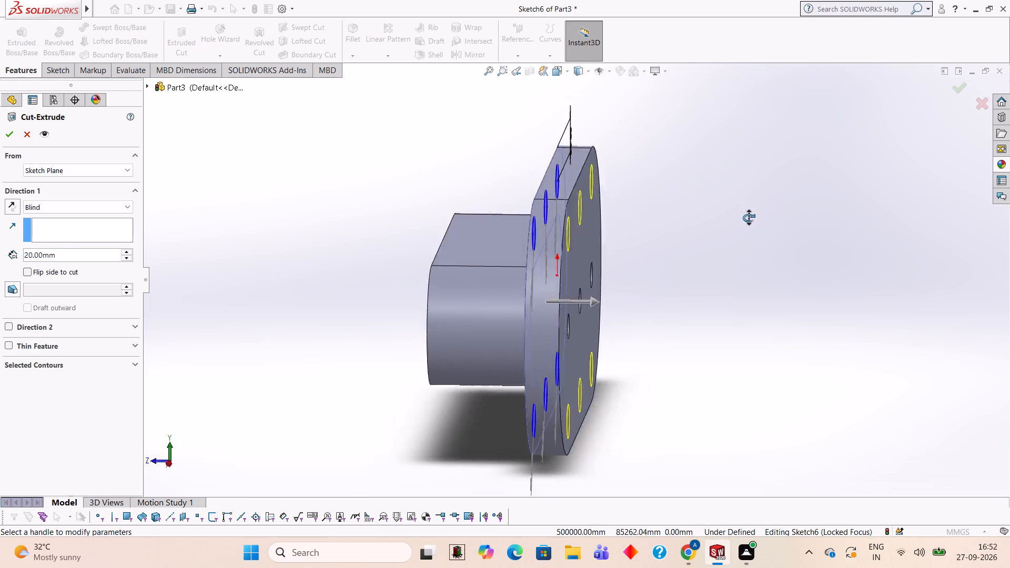
pyautogui.moveTo(749, 218); pyautogui.dragTo(750, 218, button='middle')
pyautogui.click(12, 140)
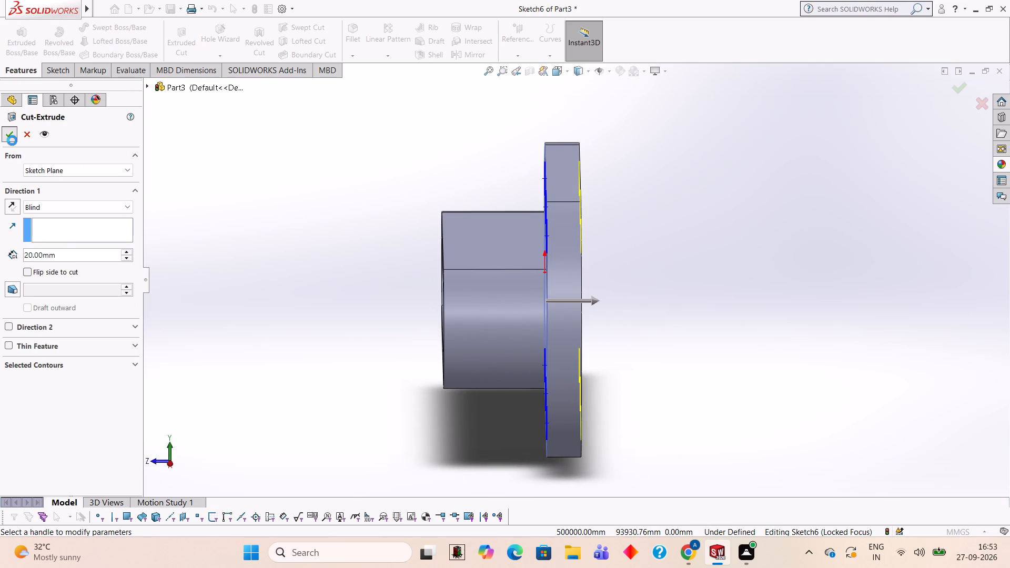
pyautogui.click(217, 181)
# Examine the base plate, pocketed boss and all the holes from several angles.
pyautogui.moveTo(218, 182); pyautogui.dragTo(291, 189, button='middle')
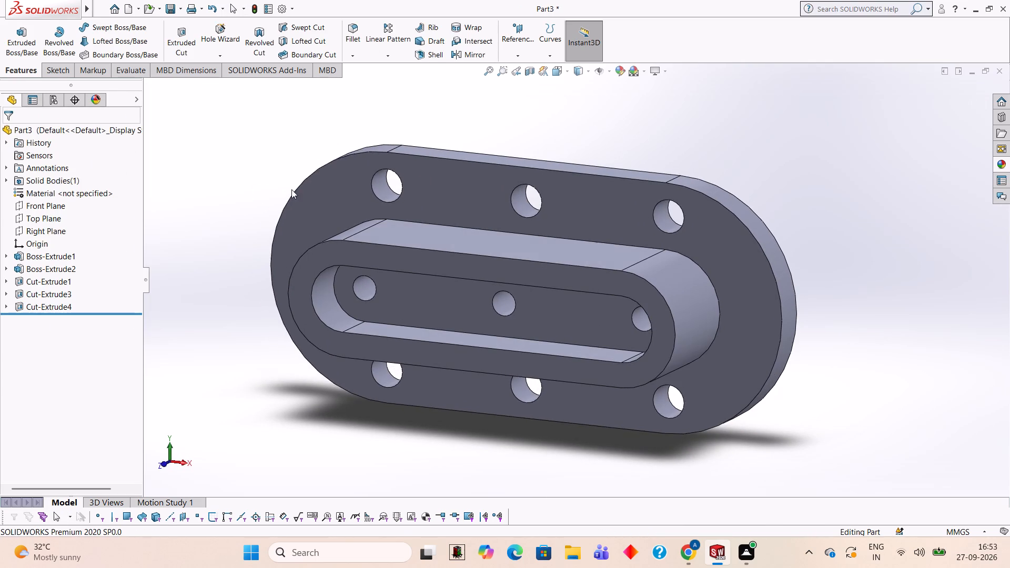
pyautogui.moveTo(871, 254); pyautogui.dragTo(910, 194, button='middle')
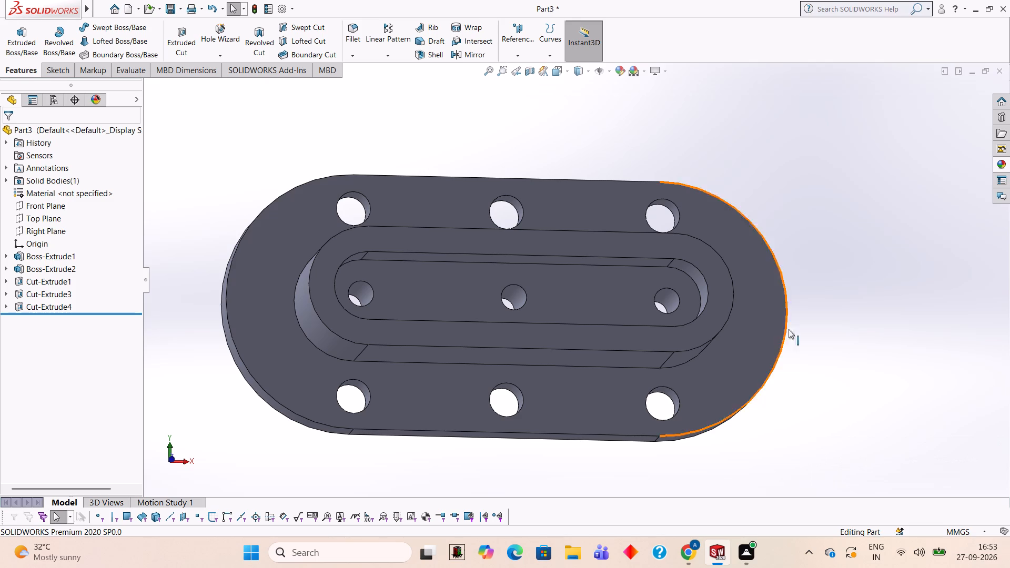
pyautogui.middleClick(813, 281)
pyautogui.scroll(2, 812, 285)
pyautogui.moveTo(812, 285); pyautogui.dragTo(811, 270, button='middle')
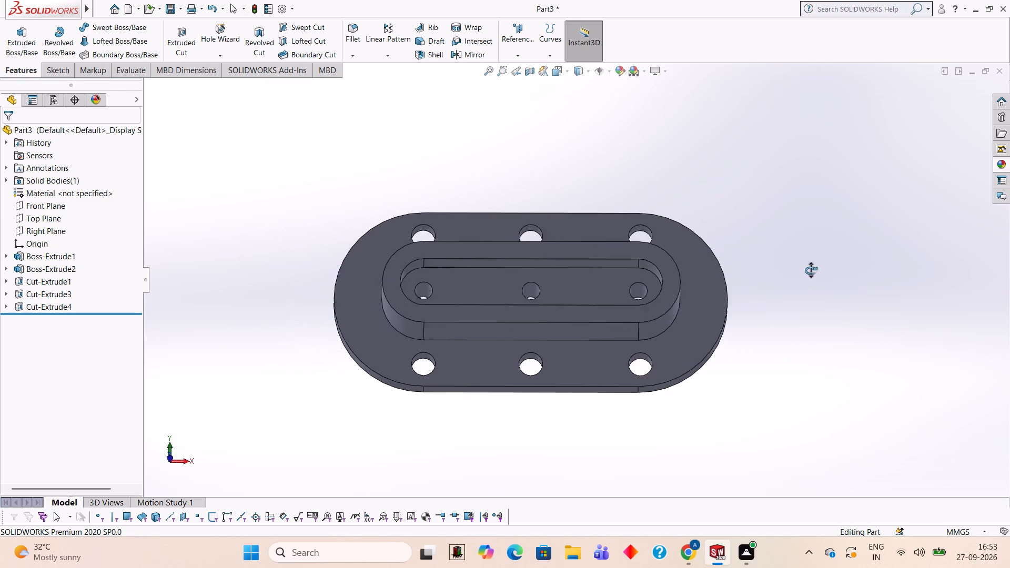
pyautogui.moveTo(811, 270); pyautogui.dragTo(821, 270, button='middle')
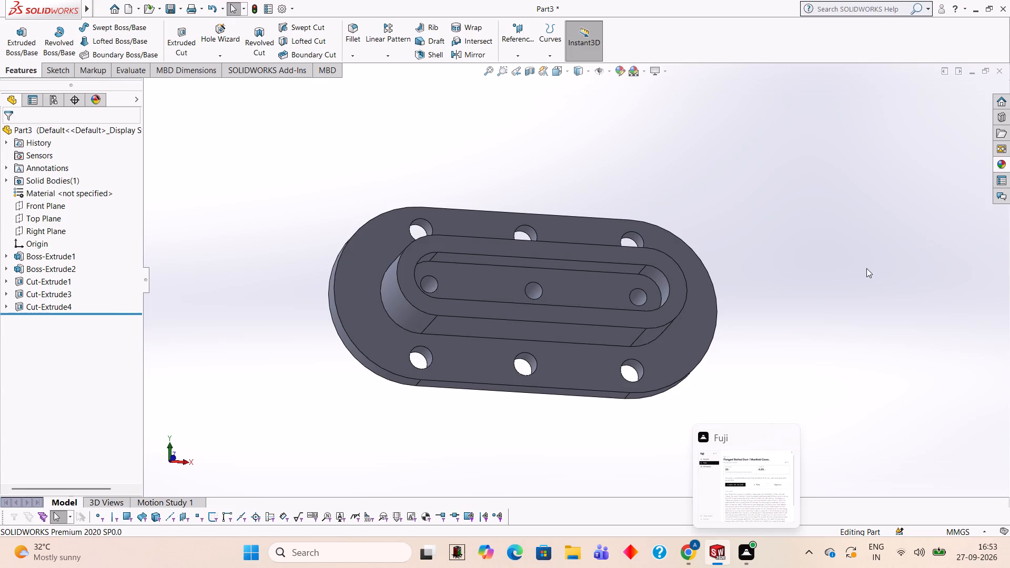
pyautogui.moveTo(850, 251); pyautogui.dragTo(833, 275, button='middle')
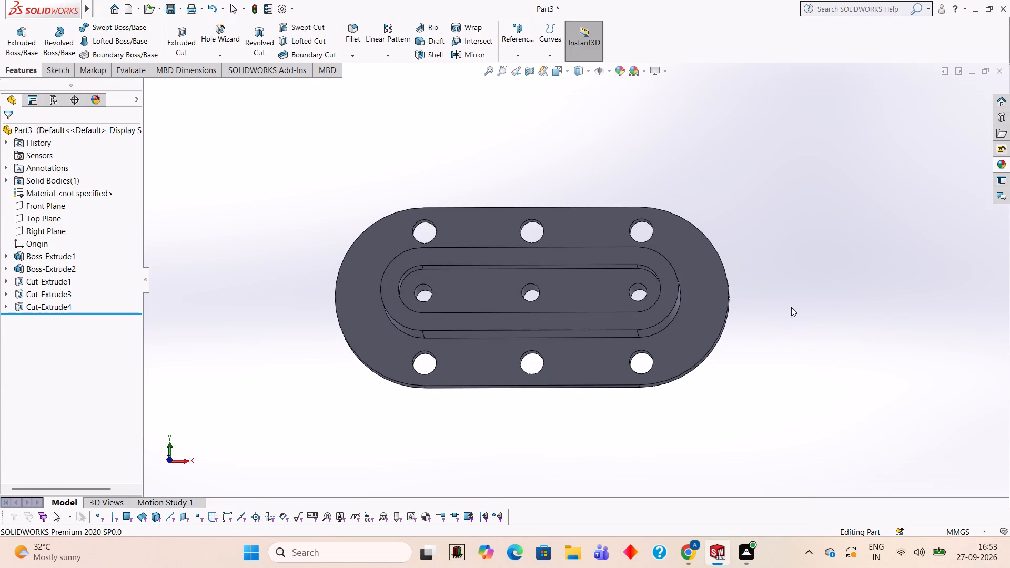
pyautogui.moveTo(821, 341); pyautogui.dragTo(815, 324, button='middle')
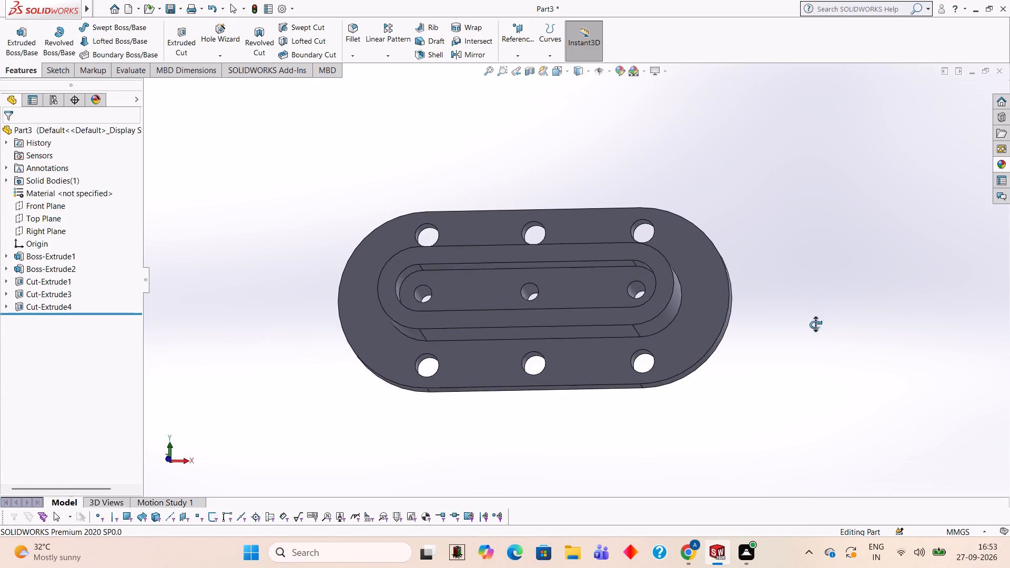
pyautogui.moveTo(815, 324); pyautogui.dragTo(815, 324, button='middle')
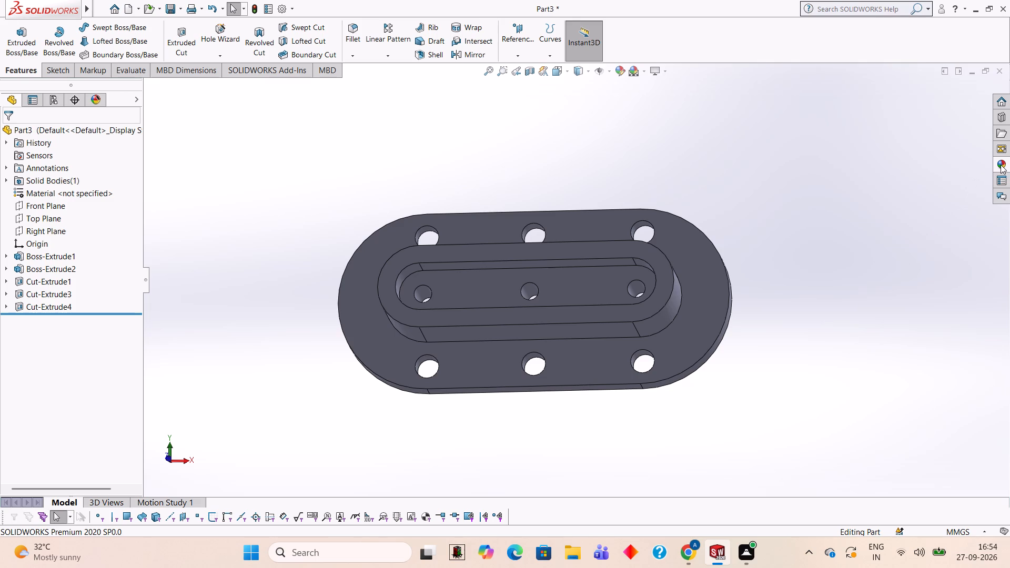
# Apply the Blue LED appearance to the whole part.
pyautogui.click(1001, 165)
pyautogui.moveTo(906, 370); pyautogui.dragTo(638, 301)
pyautogui.click(650, 308)
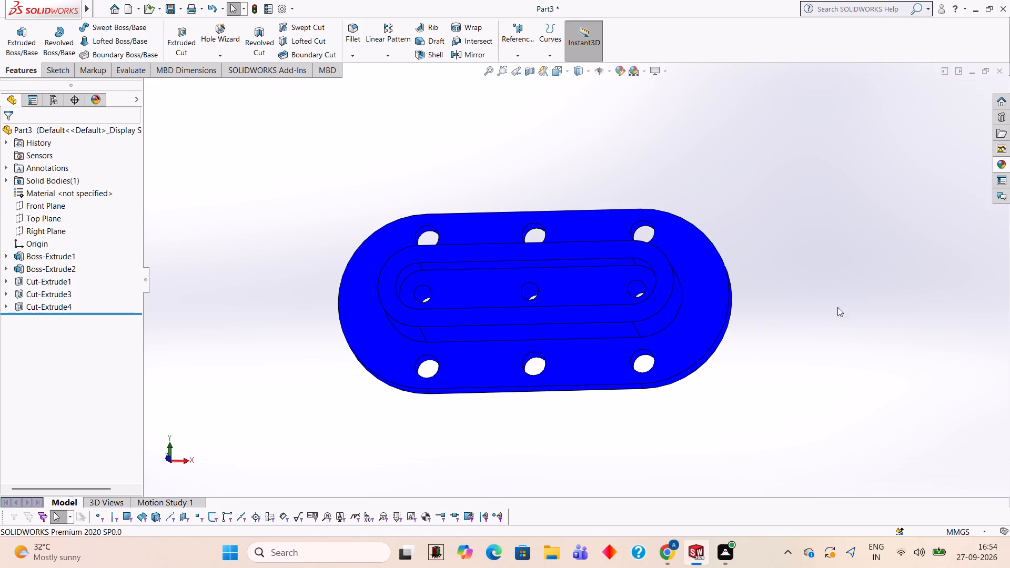
# Apply the Yellow LED appearance to the cut feature that forms the six 20 mm base plate holes.
pyautogui.moveTo(689, 150); pyautogui.dragTo(684, 204, button='middle')
pyautogui.scroll(-2, 675, 212)
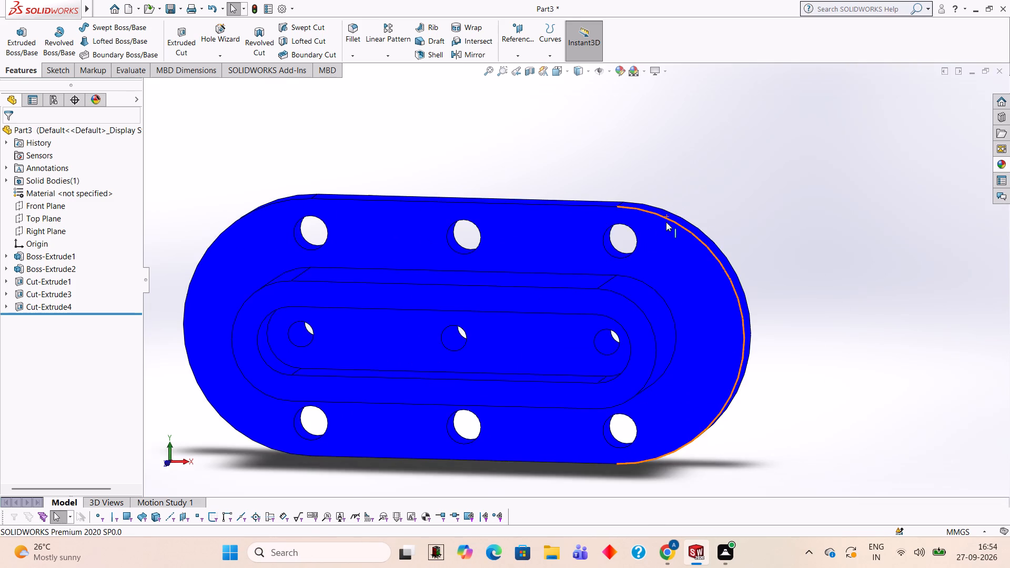
pyautogui.scroll(-1, 652, 233)
pyautogui.moveTo(632, 221); pyautogui.dragTo(638, 178, button='middle')
pyautogui.moveTo(638, 178); pyautogui.dragTo(637, 195, button='middle')
pyautogui.moveTo(807, 251); pyautogui.dragTo(782, 240, button='middle')
pyautogui.scroll(-2, 718, 222)
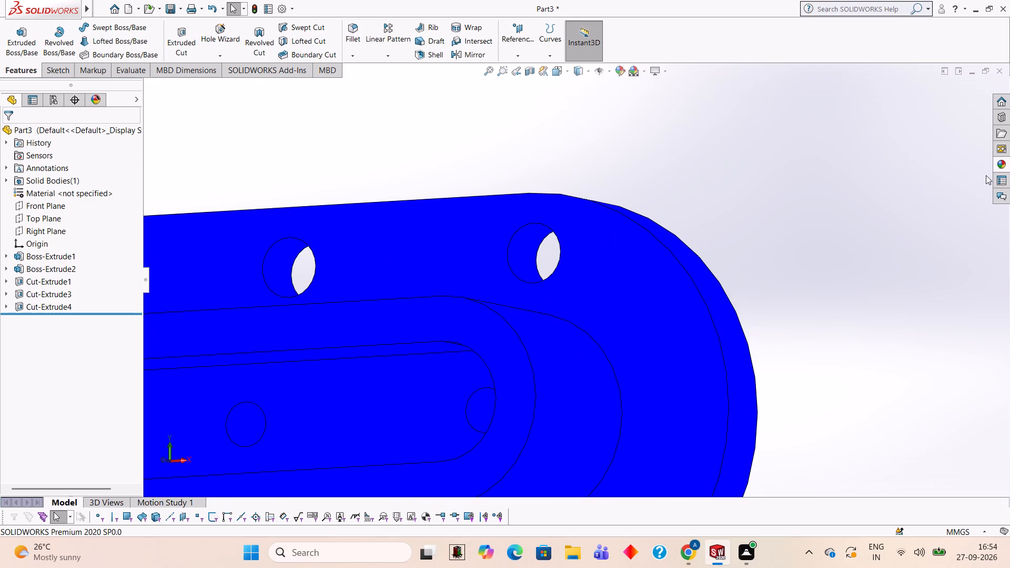
pyautogui.click(1000, 167)
pyautogui.moveTo(887, 454); pyautogui.dragTo(515, 251)
pyautogui.click(515, 251)
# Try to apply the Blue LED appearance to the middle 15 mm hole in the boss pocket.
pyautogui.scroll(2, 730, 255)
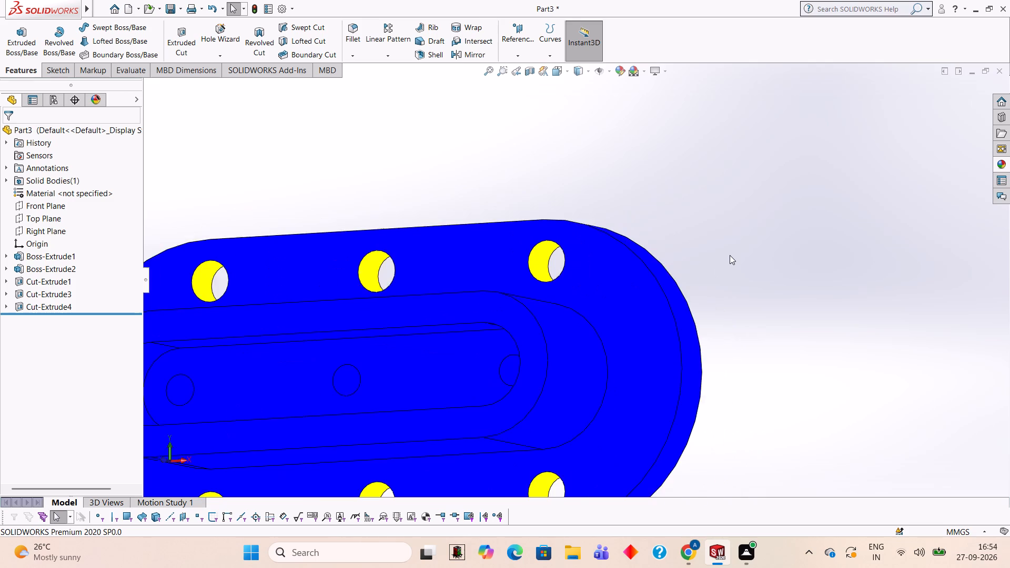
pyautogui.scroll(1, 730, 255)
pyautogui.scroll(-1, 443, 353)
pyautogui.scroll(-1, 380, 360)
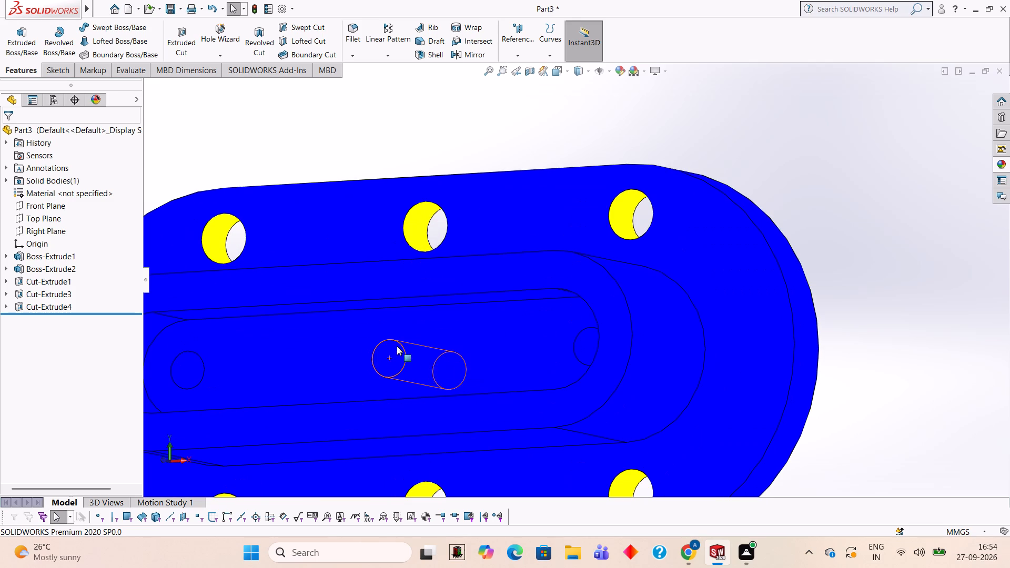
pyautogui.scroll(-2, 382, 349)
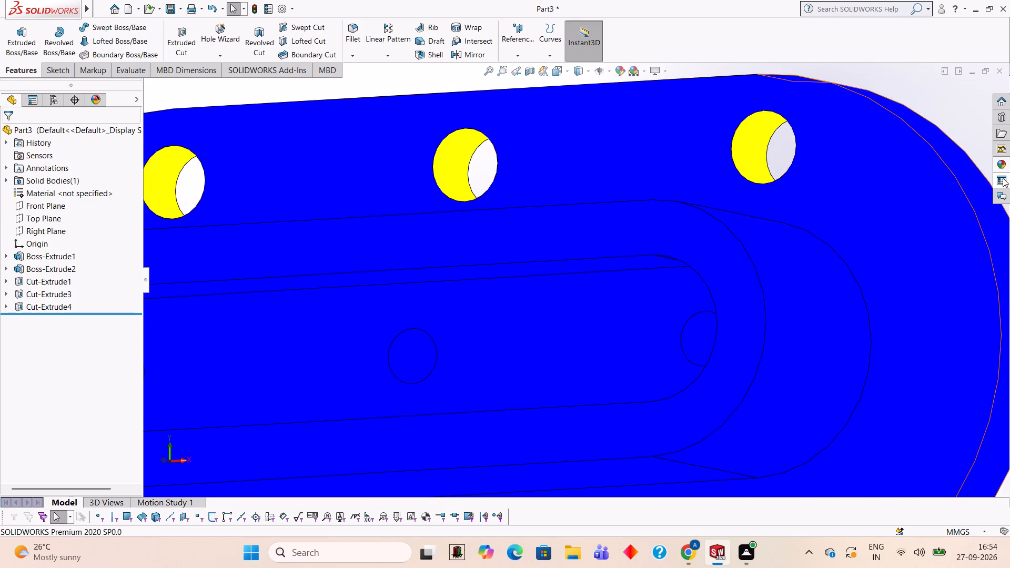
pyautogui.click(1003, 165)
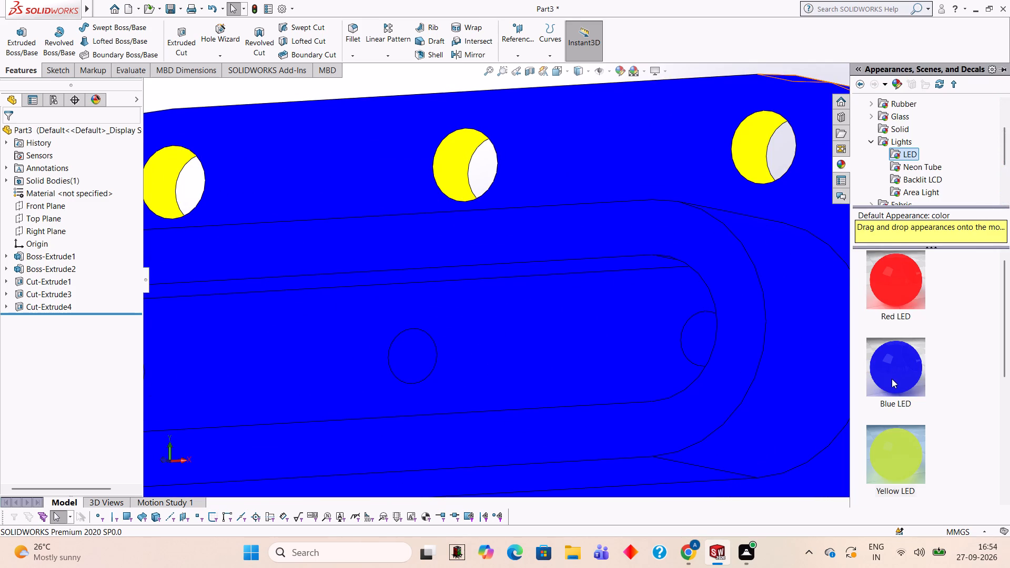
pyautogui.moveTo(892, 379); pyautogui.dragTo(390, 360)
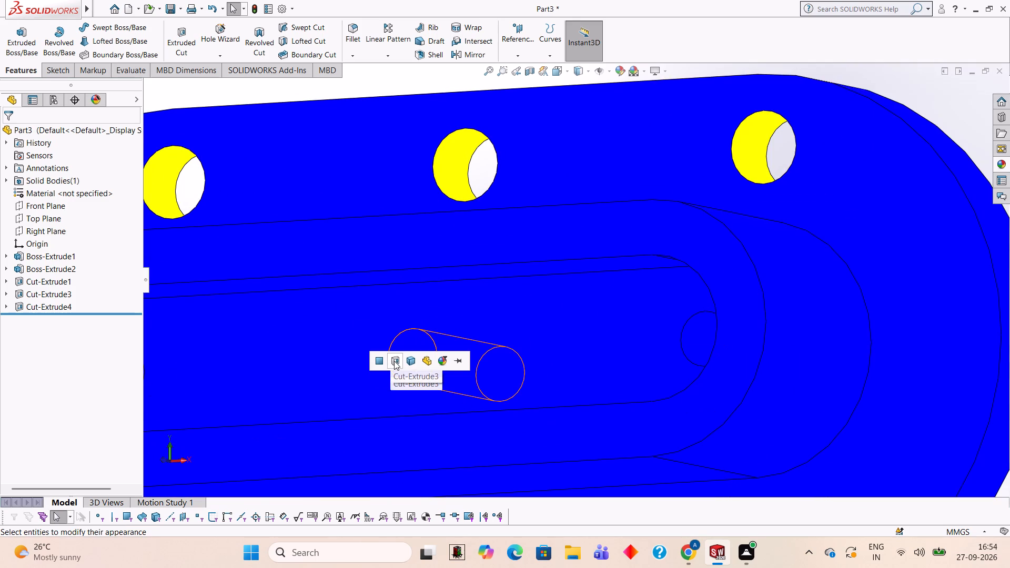
# Apply the Yellow LED appearance to the cut feature that forms the three 15 mm holes in the boss pocket.
pyautogui.click(1008, 166)
pyautogui.moveTo(903, 450); pyautogui.dragTo(529, 357)
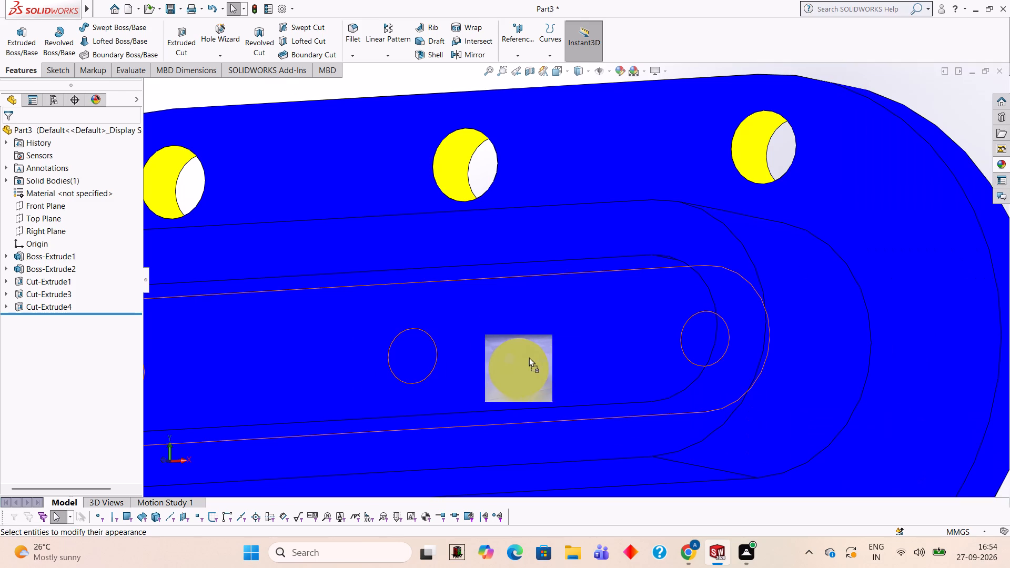
pyautogui.moveTo(529, 357); pyautogui.dragTo(422, 336)
pyautogui.click(423, 336)
pyautogui.scroll(3, 423, 336)
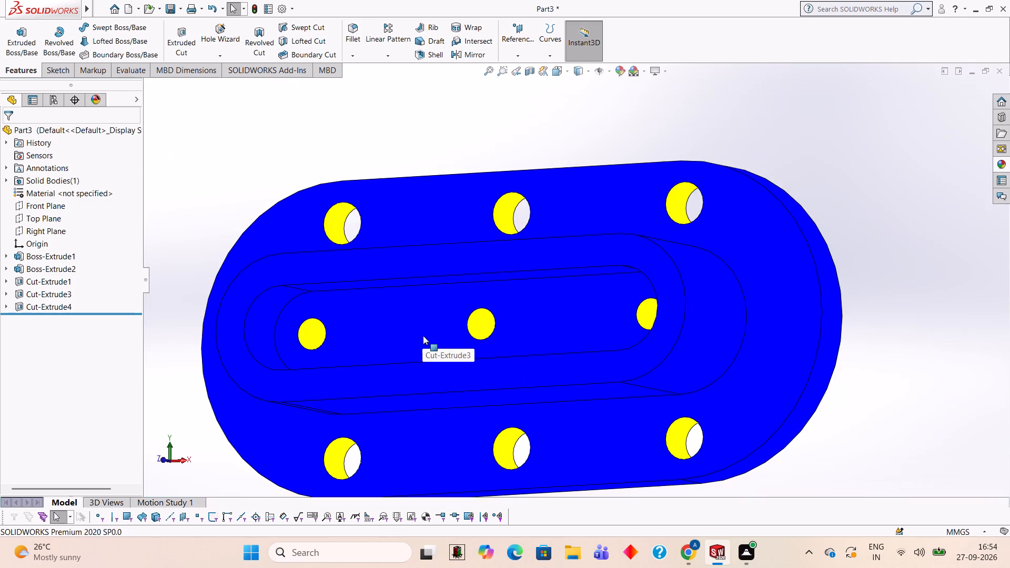
pyautogui.scroll(1, 423, 336)
pyautogui.moveTo(471, 350); pyautogui.dragTo(484, 357, button='middle')
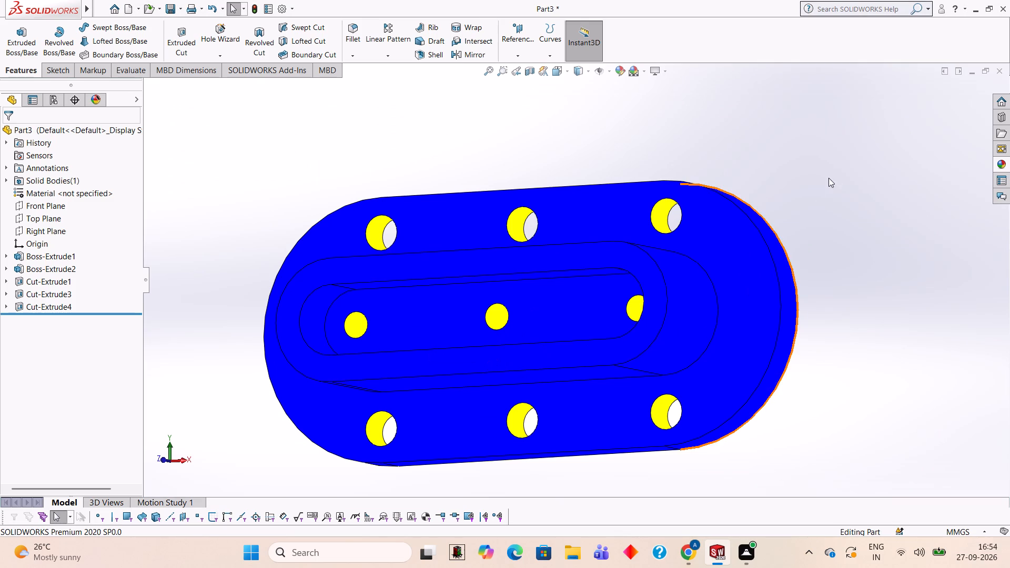
# Apply the Red LED appearance to the raised slot-shaped boss feature on the base plate.
pyautogui.moveTo(862, 222); pyautogui.dragTo(881, 299, button='middle')
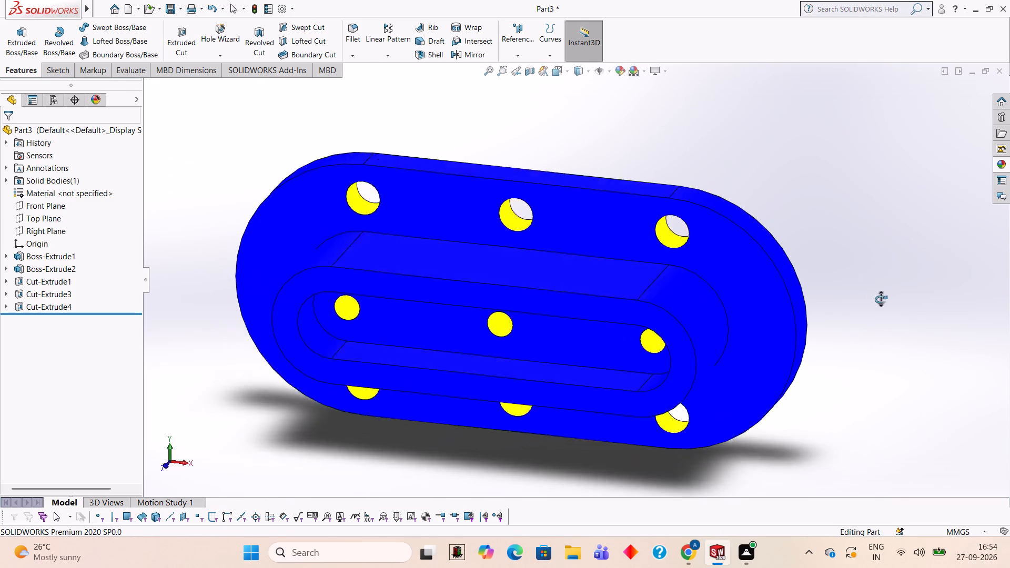
pyautogui.moveTo(881, 299); pyautogui.dragTo(866, 351, button='middle')
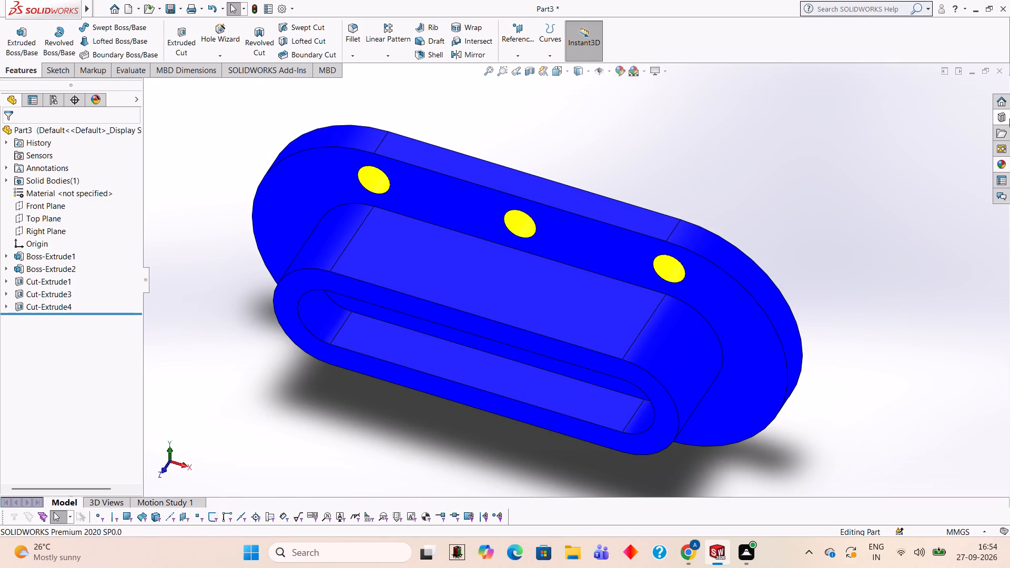
pyautogui.click(1001, 167)
pyautogui.scroll(-1, 908, 405)
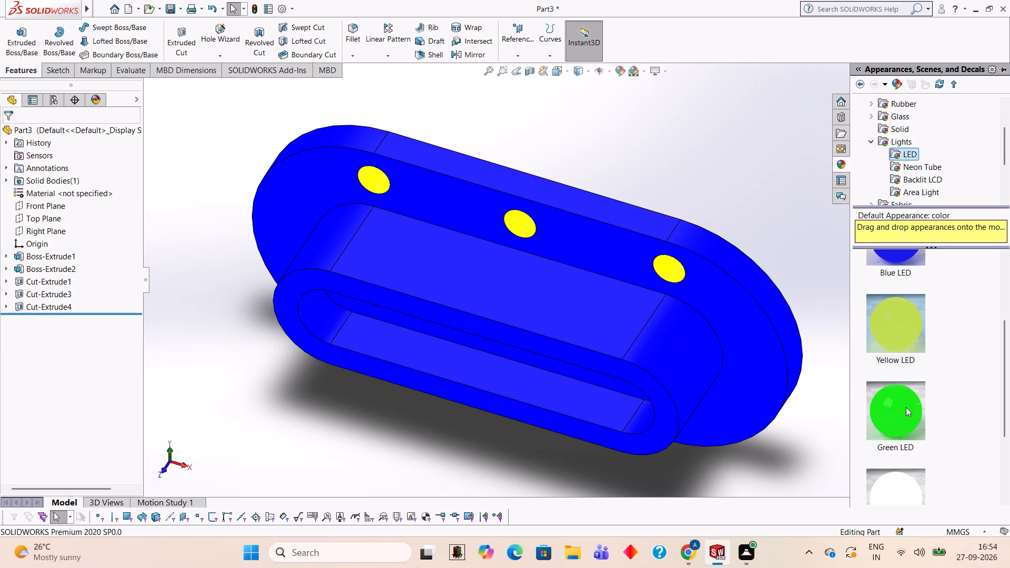
pyautogui.scroll(3, 925, 355)
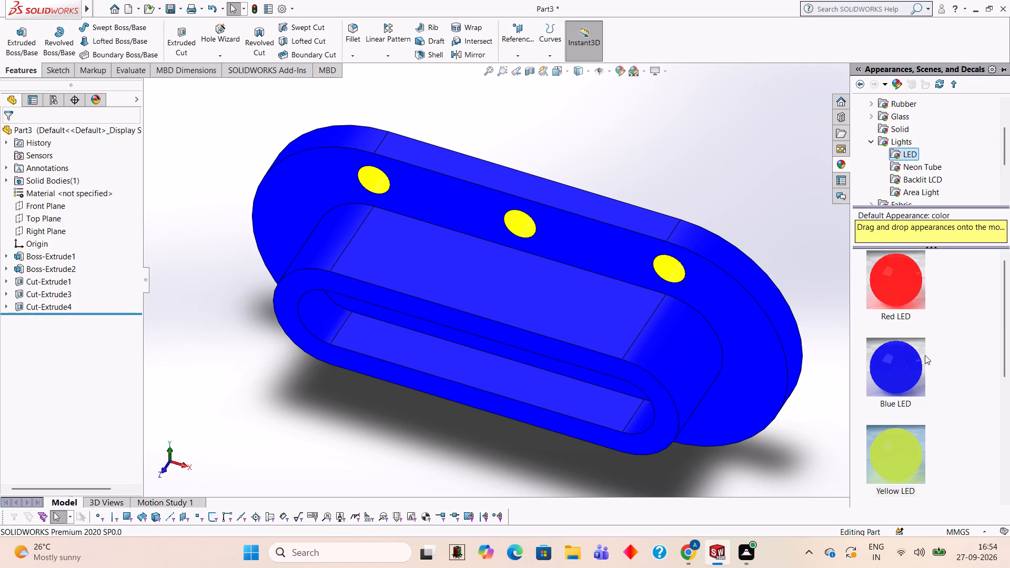
pyautogui.moveTo(895, 284); pyautogui.dragTo(581, 303)
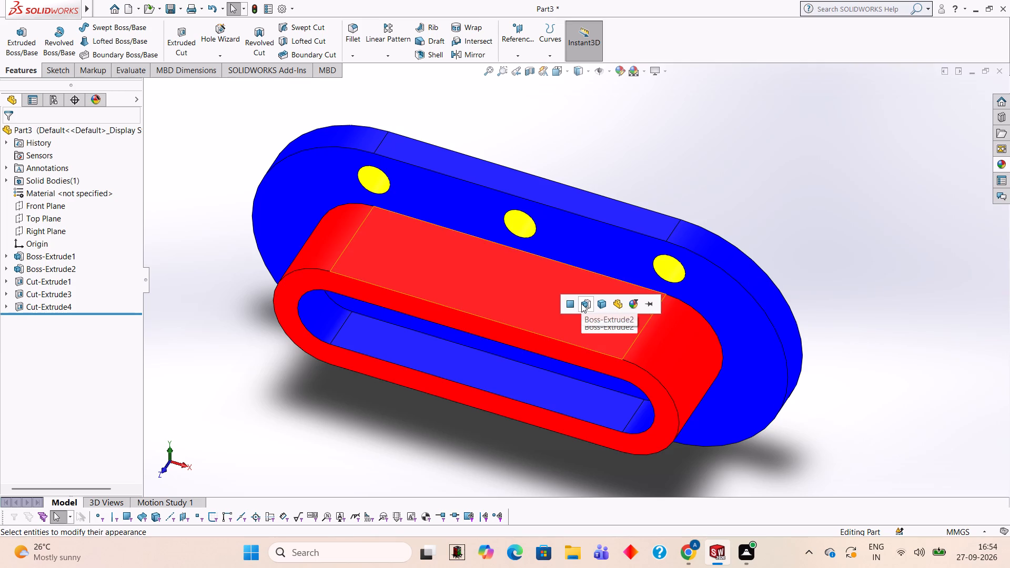
pyautogui.click(581, 303)
# Examine the coloured base plate, boss, pocket and holes from the front, back and side.
pyautogui.moveTo(839, 338); pyautogui.dragTo(841, 225, button='middle')
pyautogui.scroll(4, 839, 226)
pyautogui.moveTo(860, 279); pyautogui.dragTo(872, 215, button='middle')
pyautogui.scroll(-1, 888, 321)
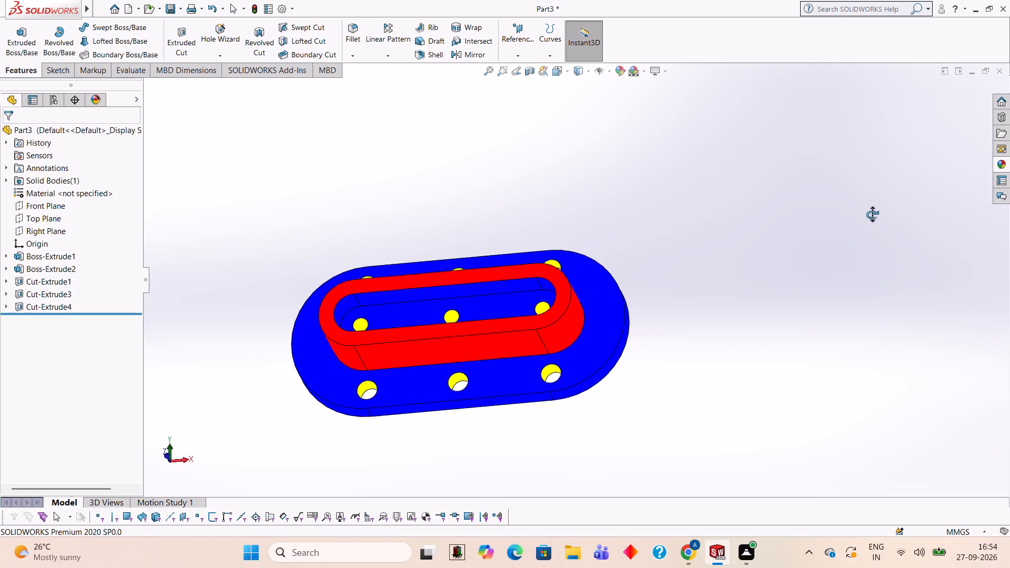
pyautogui.moveTo(872, 215); pyautogui.dragTo(877, 183, button='middle')
pyautogui.scroll(2, 860, 202)
pyautogui.moveTo(853, 209); pyautogui.dragTo(834, 312, button='middle')
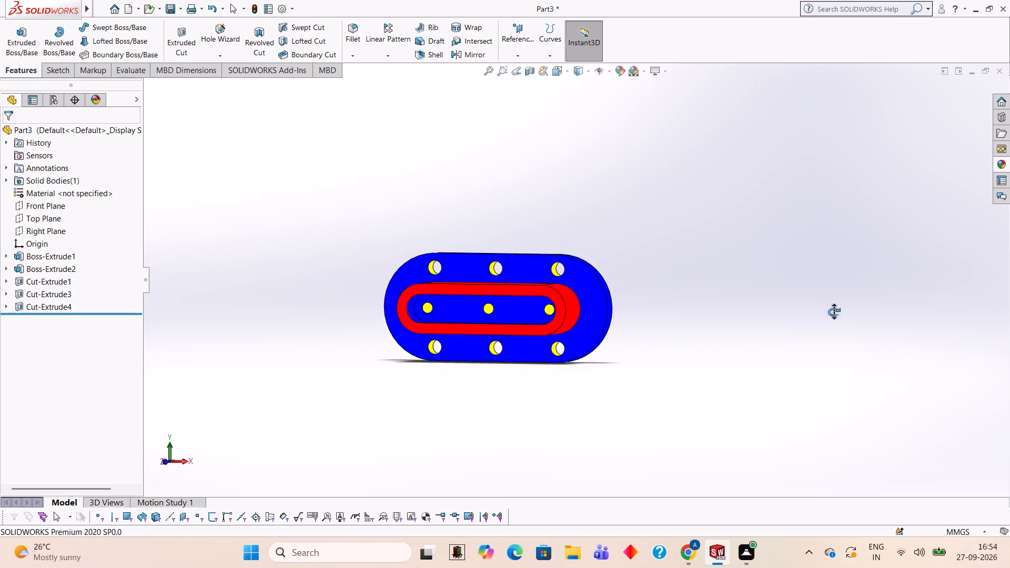
pyautogui.moveTo(834, 312); pyautogui.dragTo(824, 259, button='middle')
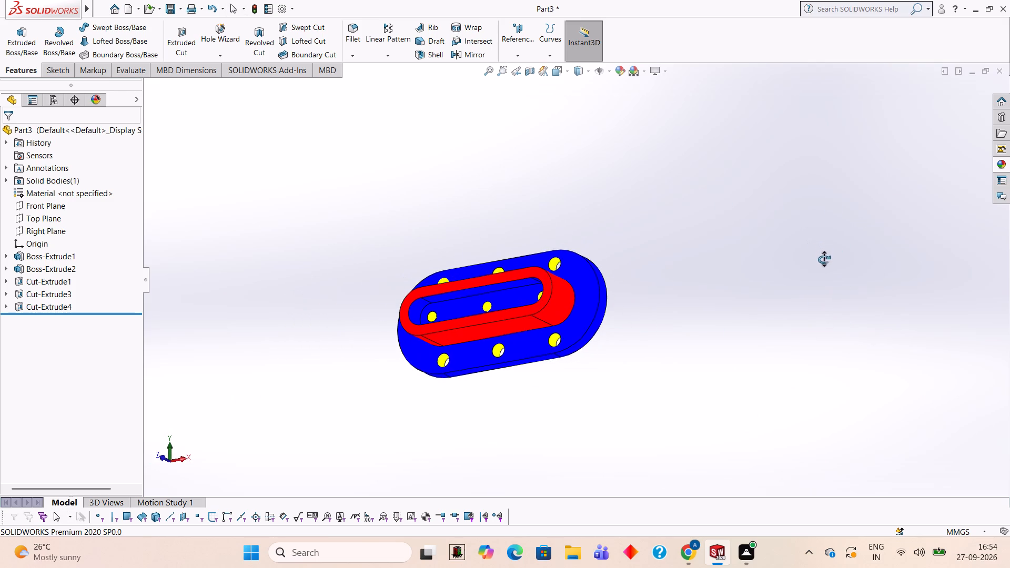
pyautogui.moveTo(824, 259); pyautogui.dragTo(823, 292, button='middle')
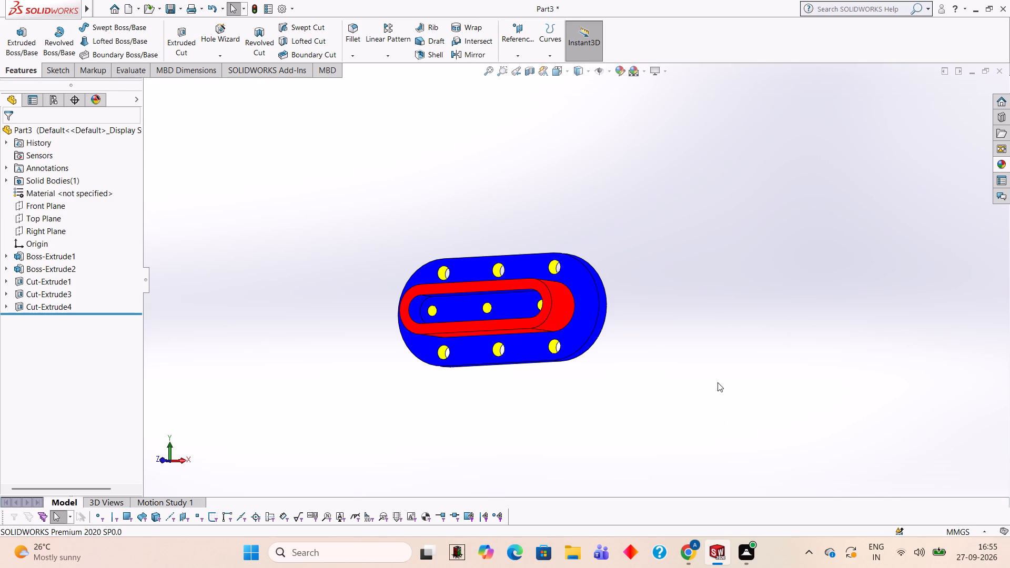
pyautogui.moveTo(727, 379); pyautogui.dragTo(668, 413, button='middle')
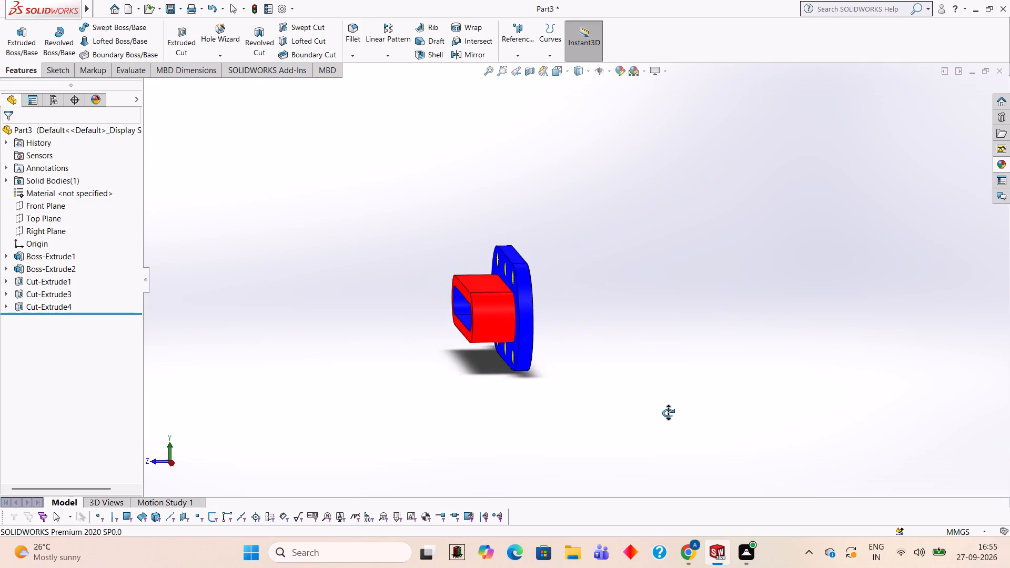
pyautogui.moveTo(668, 413); pyautogui.dragTo(725, 393, button='middle')
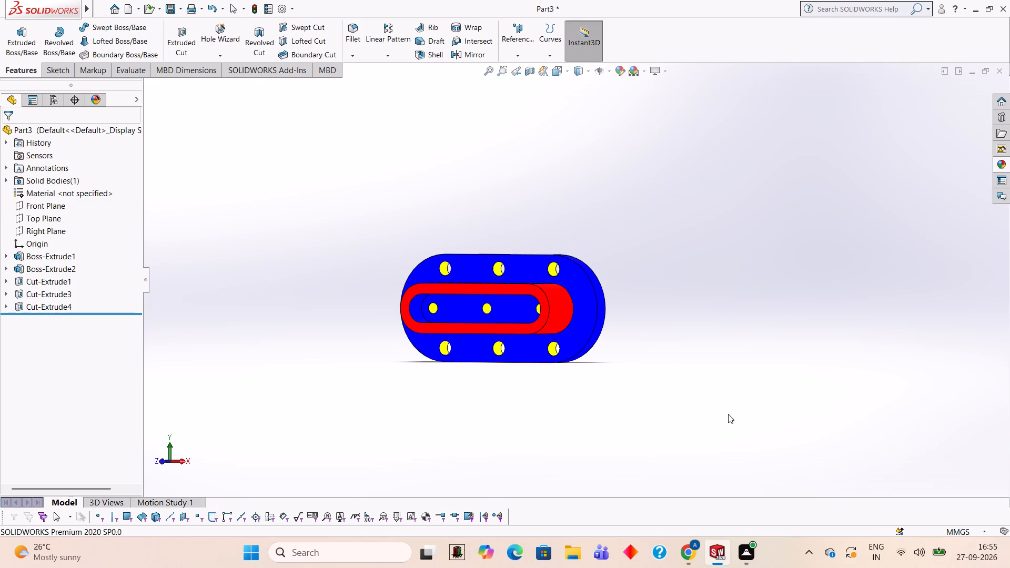
pyautogui.moveTo(785, 205); pyautogui.dragTo(722, 453, button='middle')
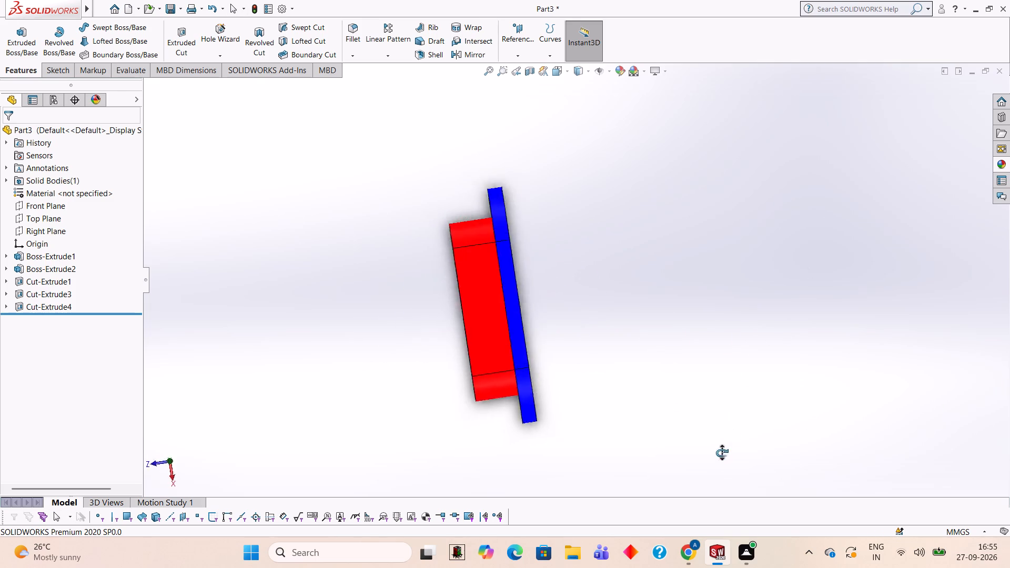
pyautogui.moveTo(722, 453); pyautogui.dragTo(562, 274, button='middle')
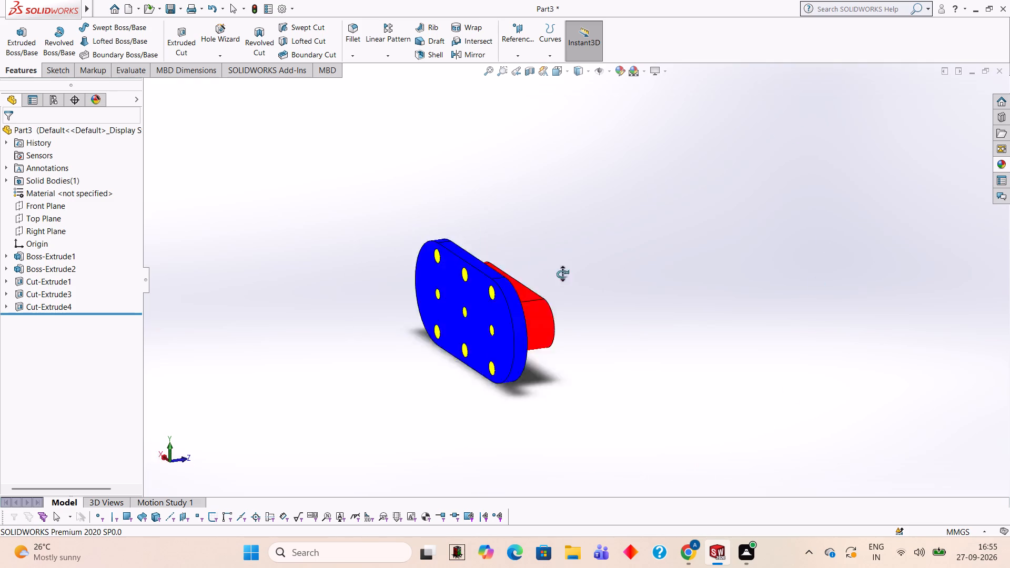
pyautogui.moveTo(562, 274); pyautogui.dragTo(720, 300, button='middle')
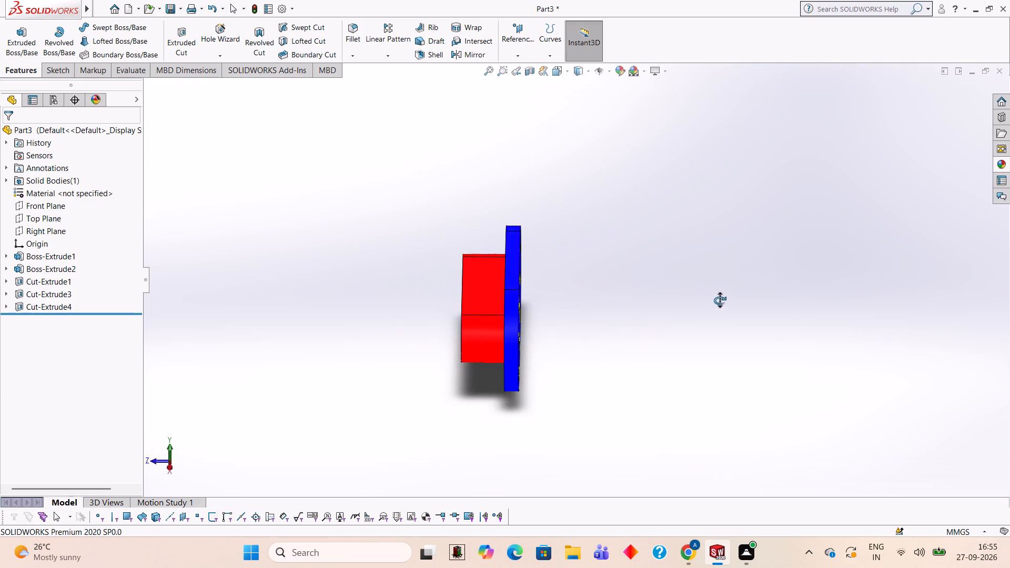
pyautogui.moveTo(720, 300); pyautogui.dragTo(822, 245, button='middle')
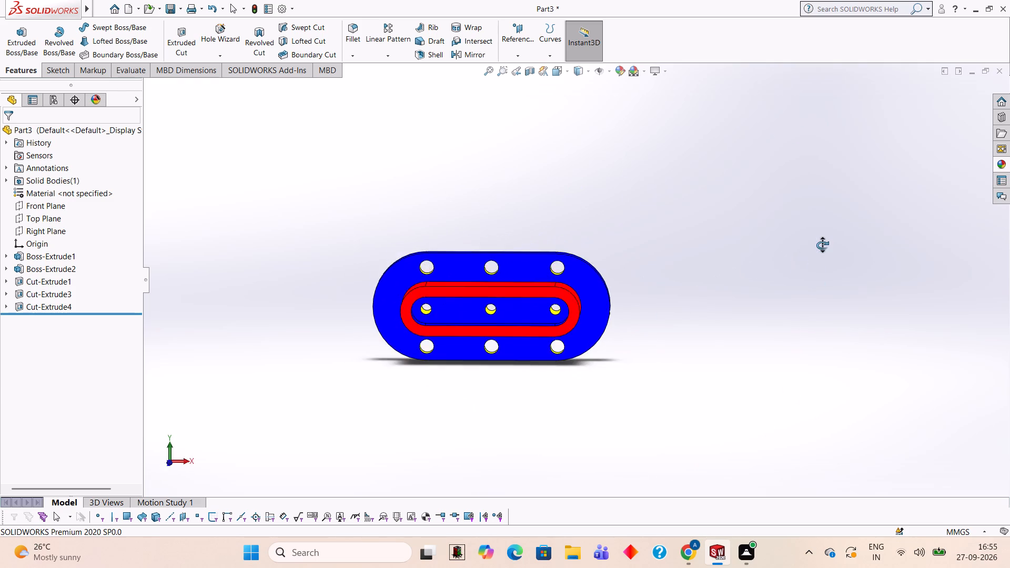
pyautogui.moveTo(822, 245); pyautogui.dragTo(775, 241, button='middle')
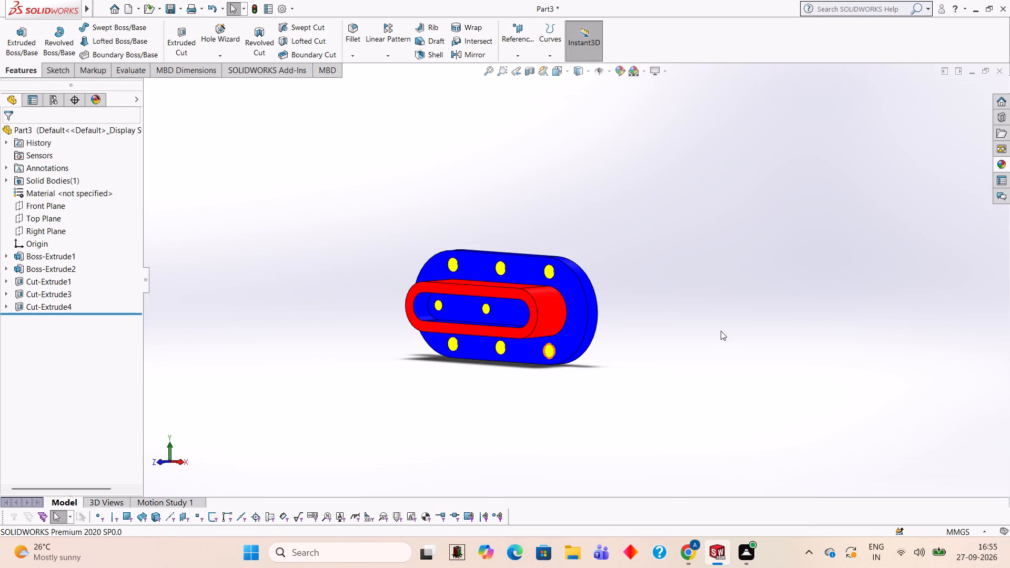
pyautogui.scroll(-2, 379, 357)
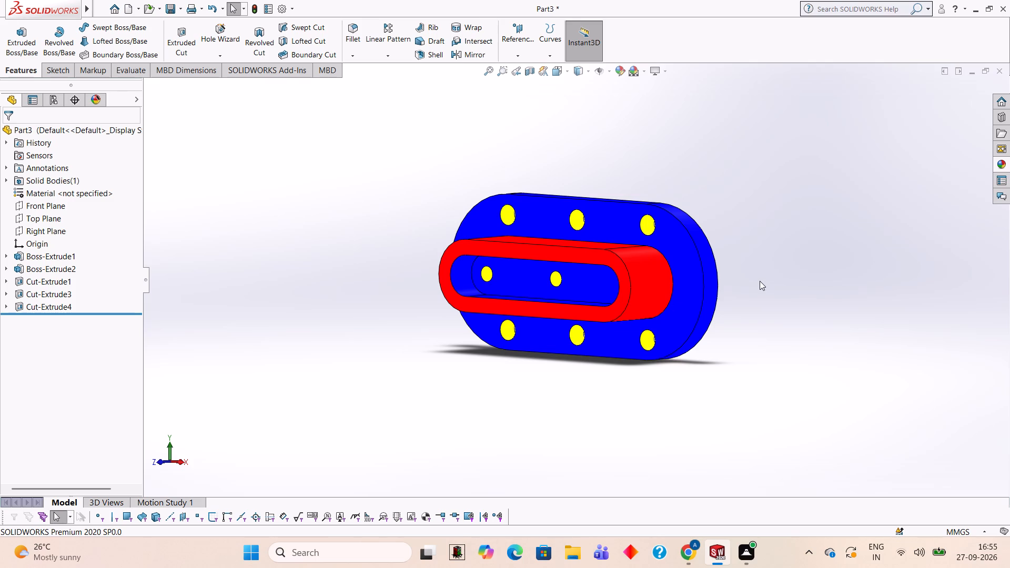
pyautogui.moveTo(760, 281); pyautogui.dragTo(566, 319, button='middle')
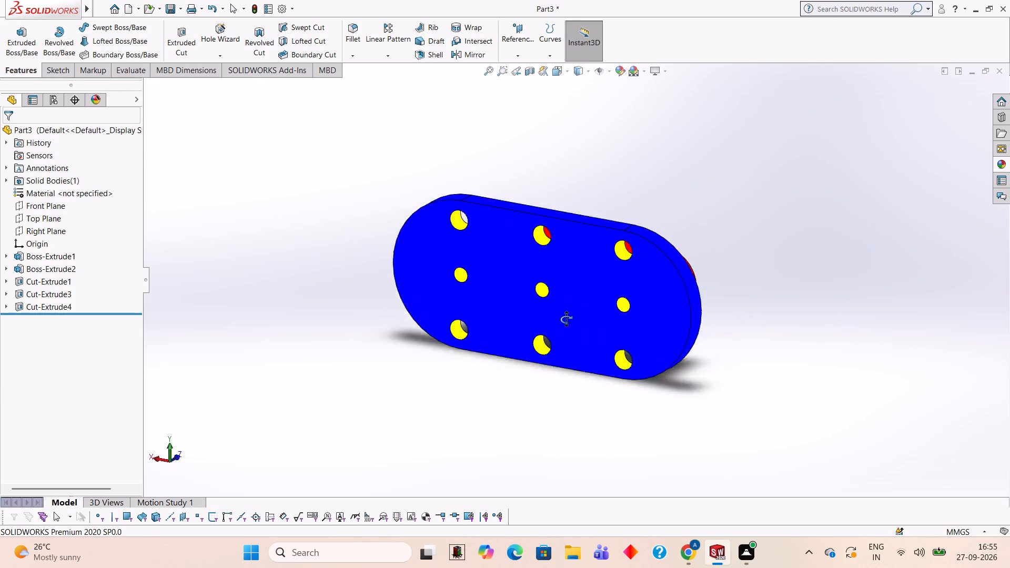
pyautogui.moveTo(566, 319); pyautogui.dragTo(778, 191, button='middle')
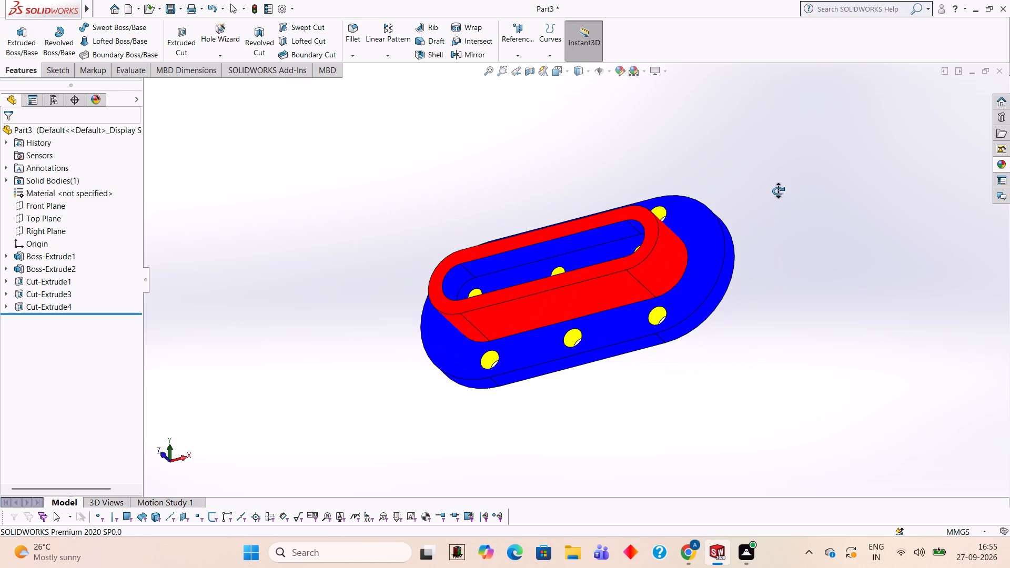
pyautogui.moveTo(778, 191); pyautogui.dragTo(796, 199, button='middle')
# Apply the Red LED appearance to the upper straight inner wall face of the boss pocket.
pyautogui.scroll(-1, 675, 247)
pyautogui.scroll(-2, 574, 262)
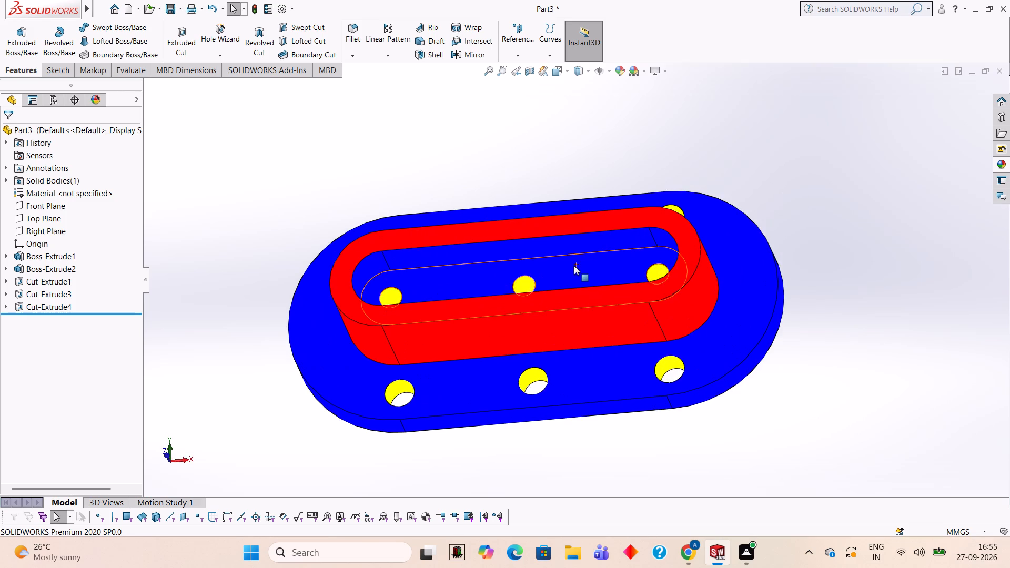
pyautogui.scroll(-2, 617, 252)
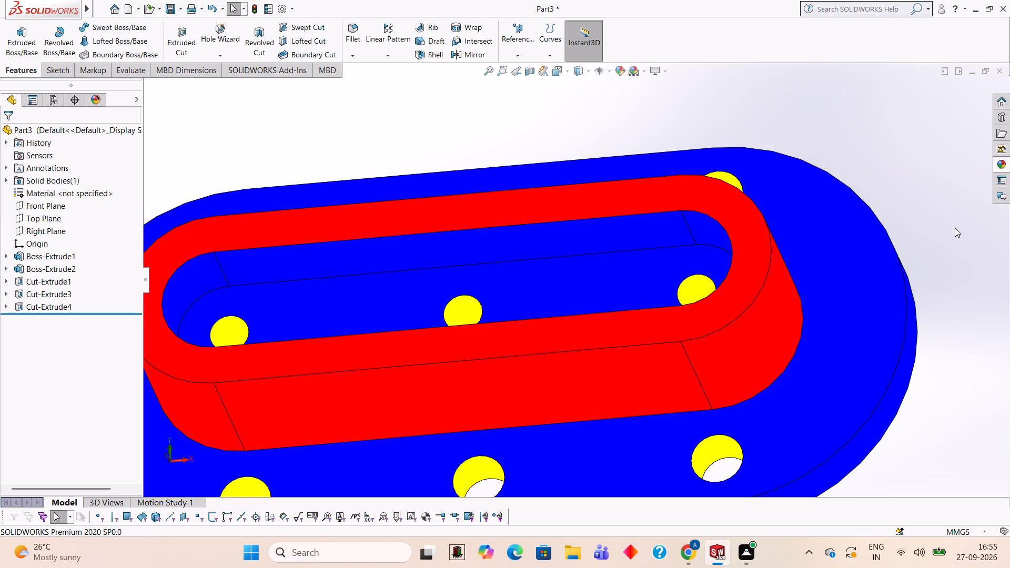
pyautogui.click(1009, 166)
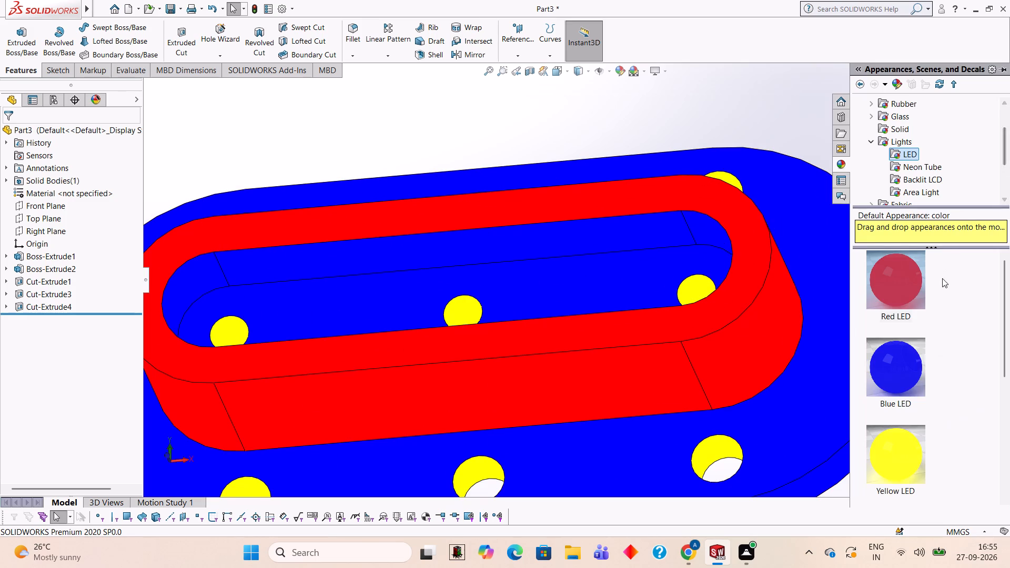
pyautogui.moveTo(906, 296); pyautogui.dragTo(594, 250)
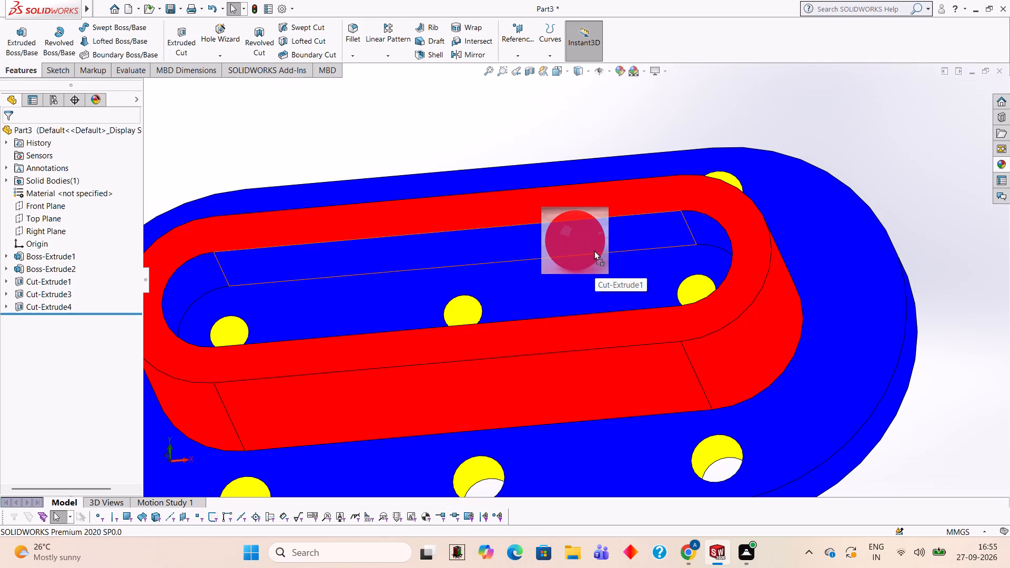
pyautogui.moveTo(594, 250); pyautogui.dragTo(595, 244)
pyautogui.click(589, 241)
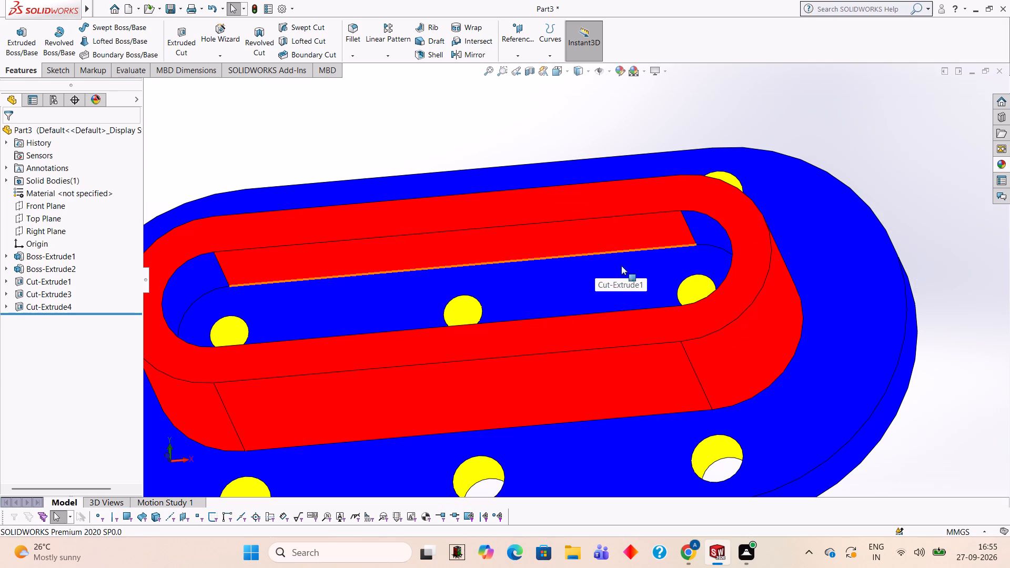
# Apply the Red LED appearance to the curved inner end face of the boss pocket at the +X end.
pyautogui.moveTo(691, 268); pyautogui.dragTo(775, 305, button='middle')
pyautogui.scroll(-1, 758, 286)
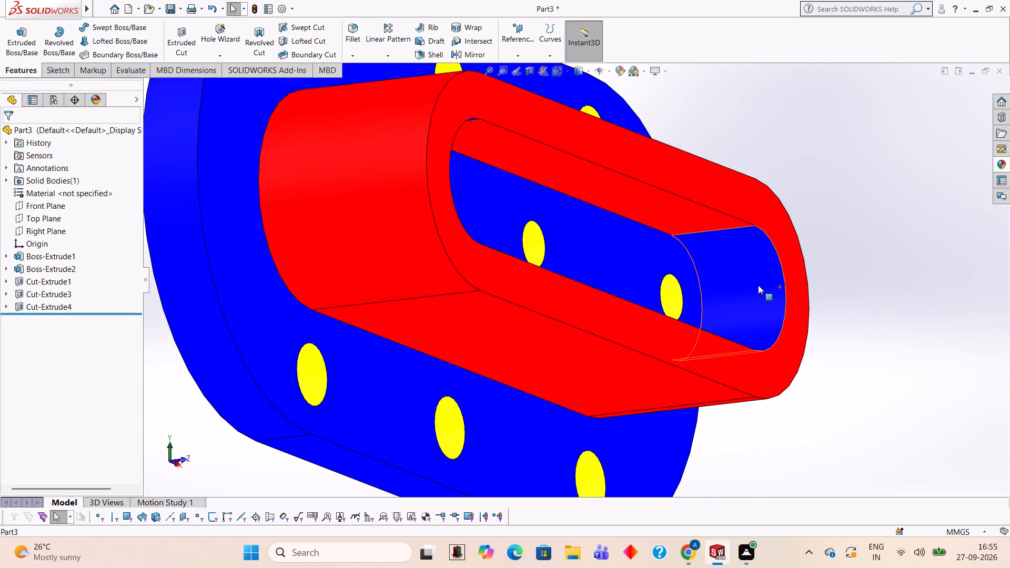
pyautogui.click(1002, 159)
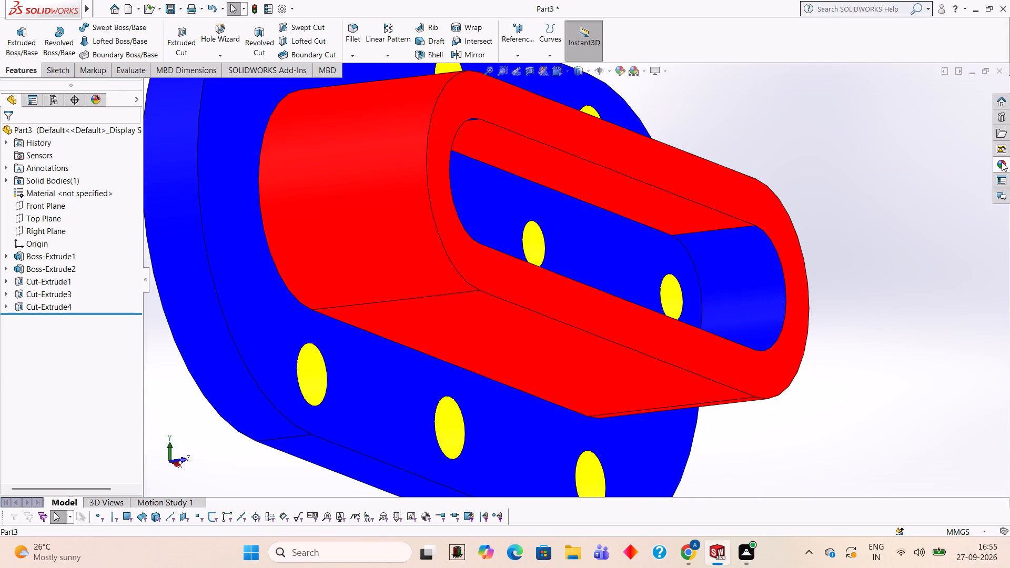
pyautogui.moveTo(908, 289); pyautogui.dragTo(765, 312)
pyautogui.click(765, 312)
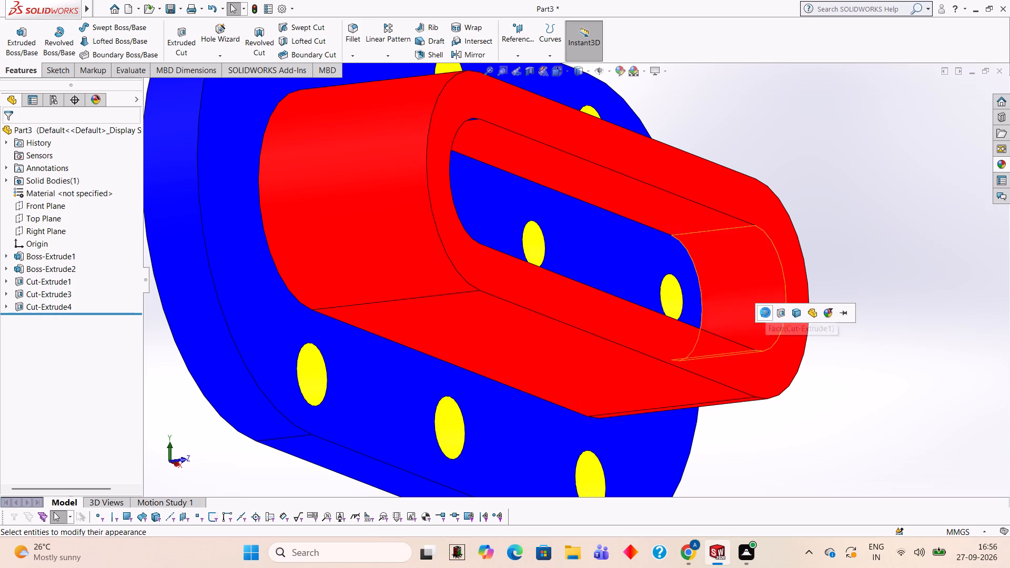
# Apply the Red LED appearance to the curved inner end face of the boss pocket at the -X end.
pyautogui.moveTo(854, 299); pyautogui.dragTo(722, 307, button='middle')
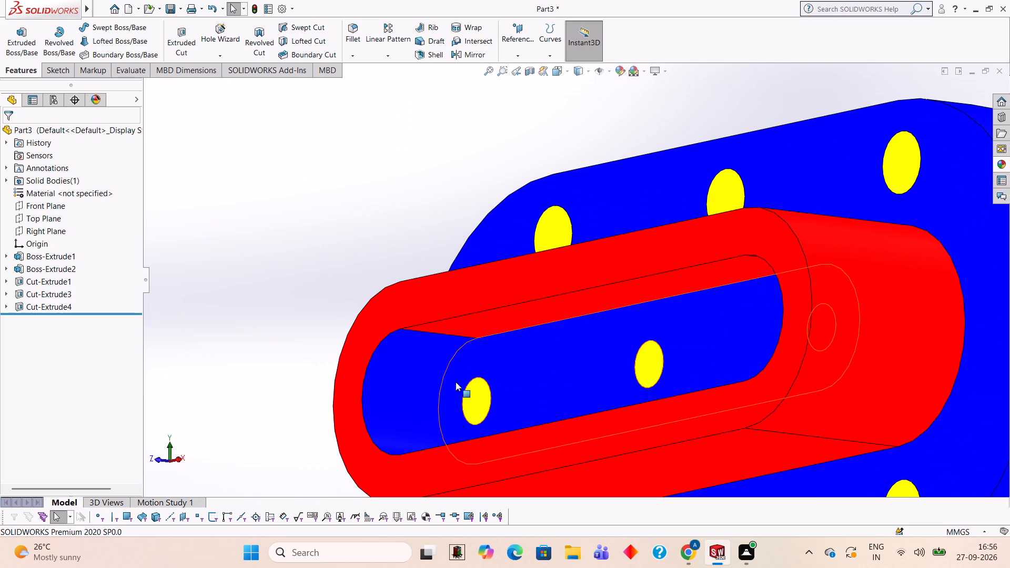
pyautogui.click(1005, 166)
pyautogui.moveTo(918, 280); pyautogui.dragTo(457, 399)
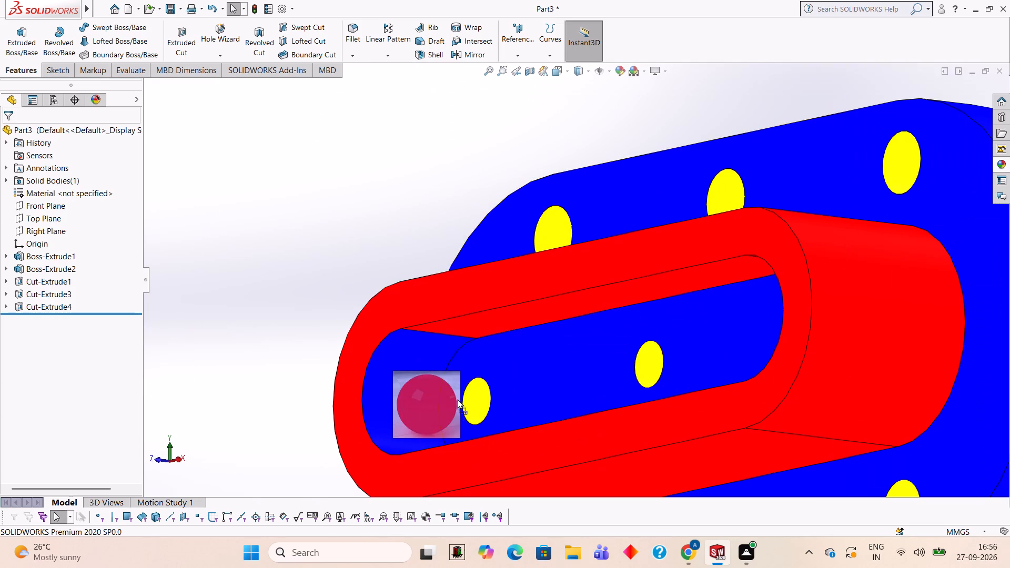
pyautogui.moveTo(457, 399); pyautogui.dragTo(427, 384)
pyautogui.click(427, 384)
pyautogui.scroll(2, 655, 386)
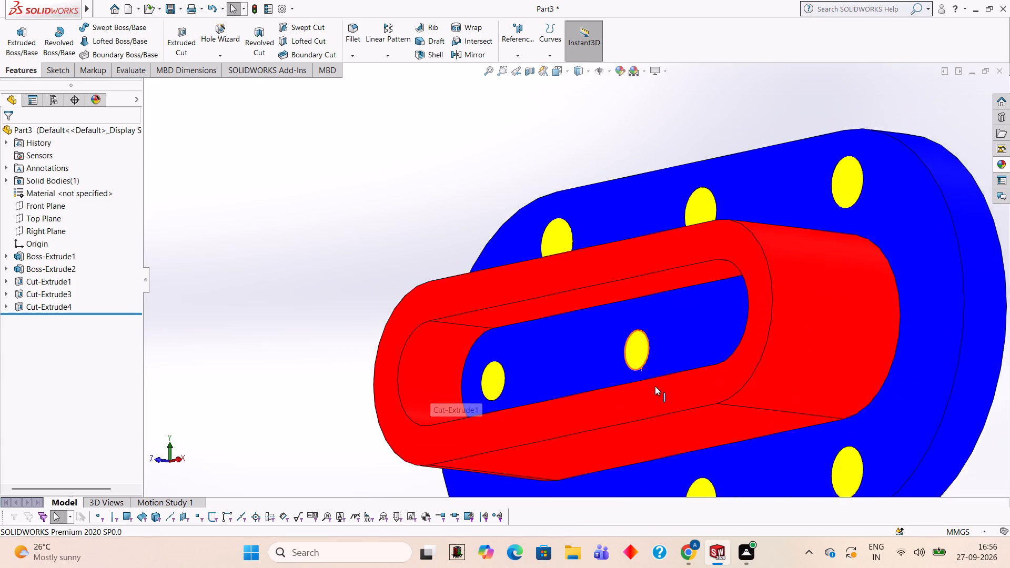
# Apply the Red LED appearance to the lower straight inner wall face of the boss pocket.
pyautogui.moveTo(665, 388); pyautogui.dragTo(804, 395, button='middle')
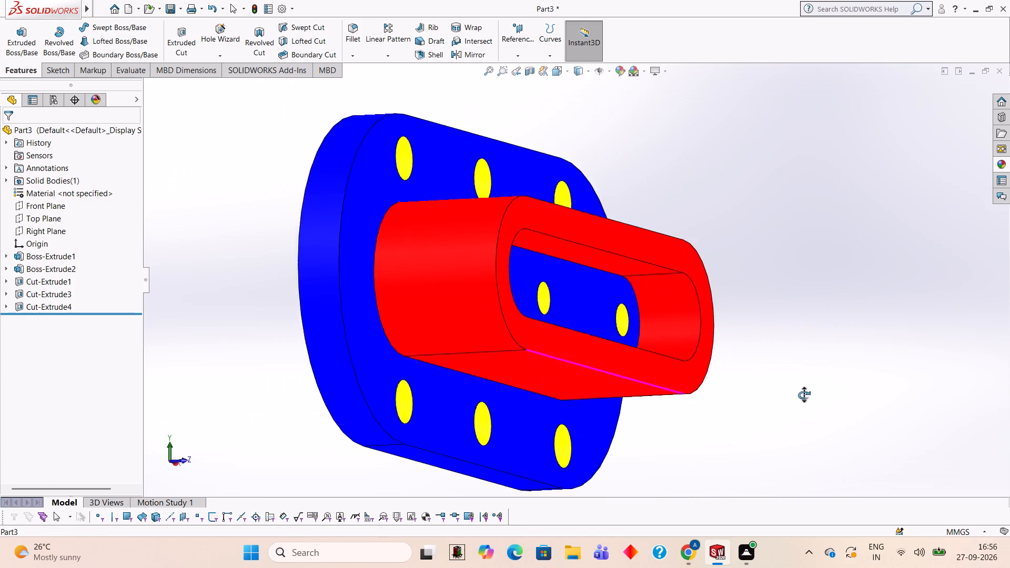
pyautogui.moveTo(804, 395); pyautogui.dragTo(799, 455, button='middle')
pyautogui.click(1005, 160)
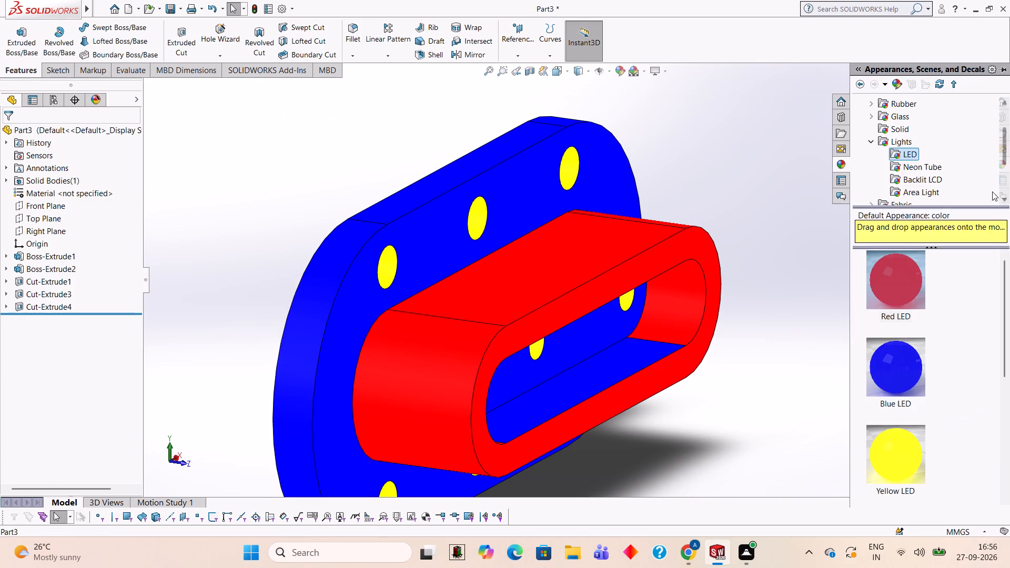
pyautogui.moveTo(889, 289); pyautogui.dragTo(590, 387)
pyautogui.click(590, 387)
# Examine the coloured plate, boss walls, pocket and holes from the front and from several tilted angles.
pyautogui.scroll(3, 849, 332)
pyautogui.moveTo(849, 330); pyautogui.dragTo(770, 188, button='middle')
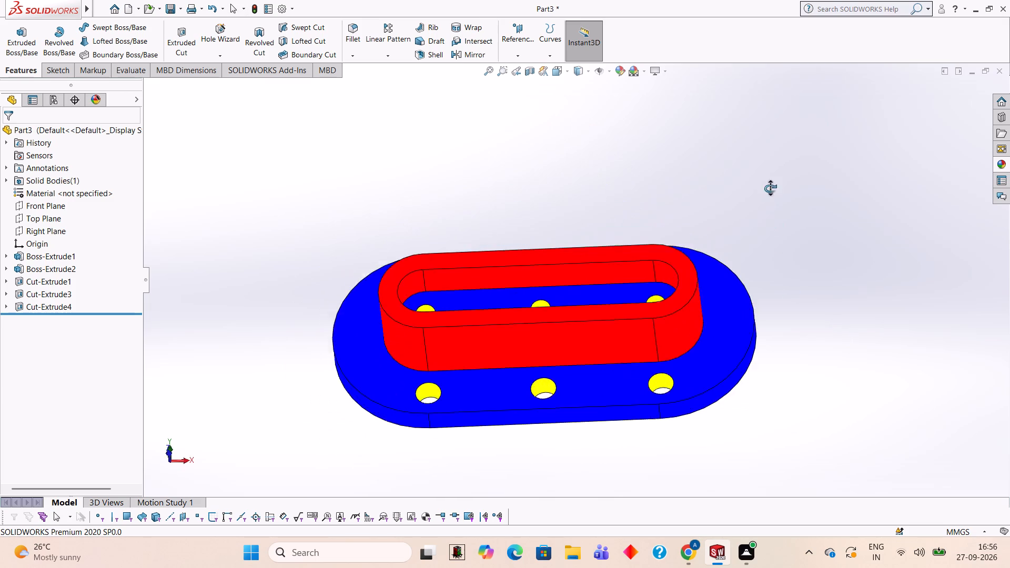
pyautogui.moveTo(770, 188); pyautogui.dragTo(776, 173, button='middle')
pyautogui.scroll(1, 786, 219)
pyautogui.moveTo(779, 204); pyautogui.dragTo(773, 321, button='middle')
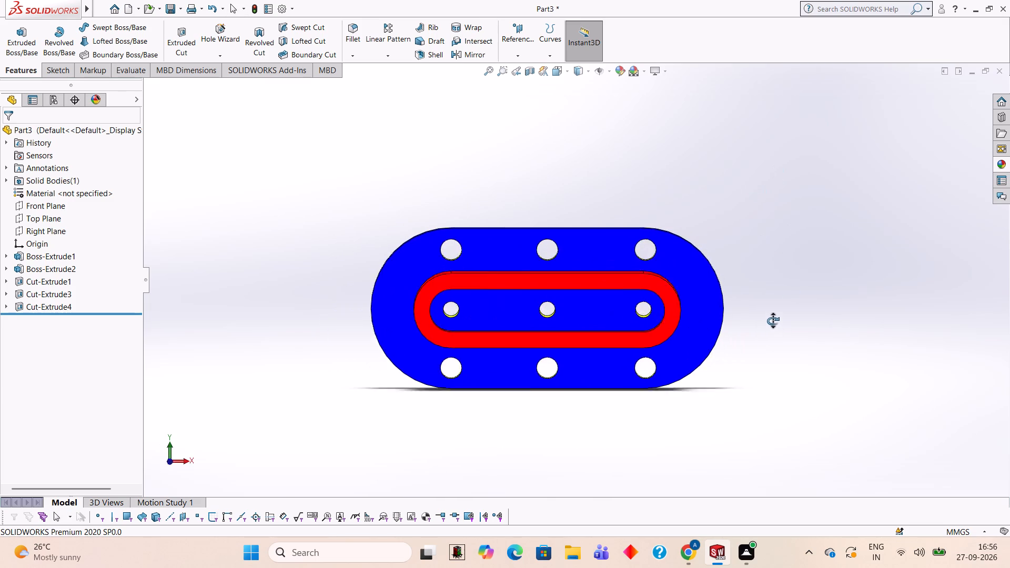
pyautogui.moveTo(773, 321); pyautogui.dragTo(794, 353, button='middle')
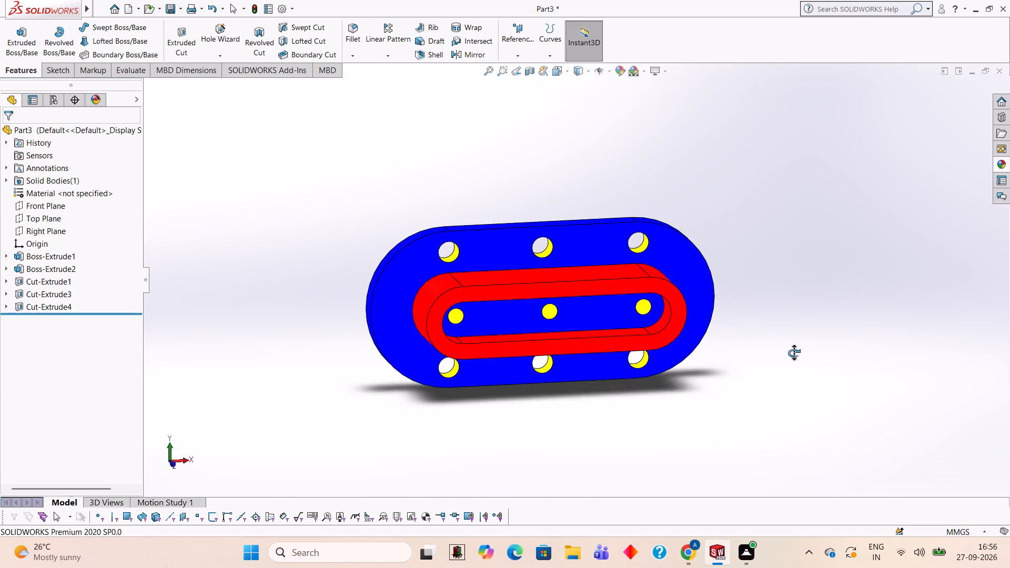
pyautogui.moveTo(794, 353); pyautogui.dragTo(817, 285, button='middle')
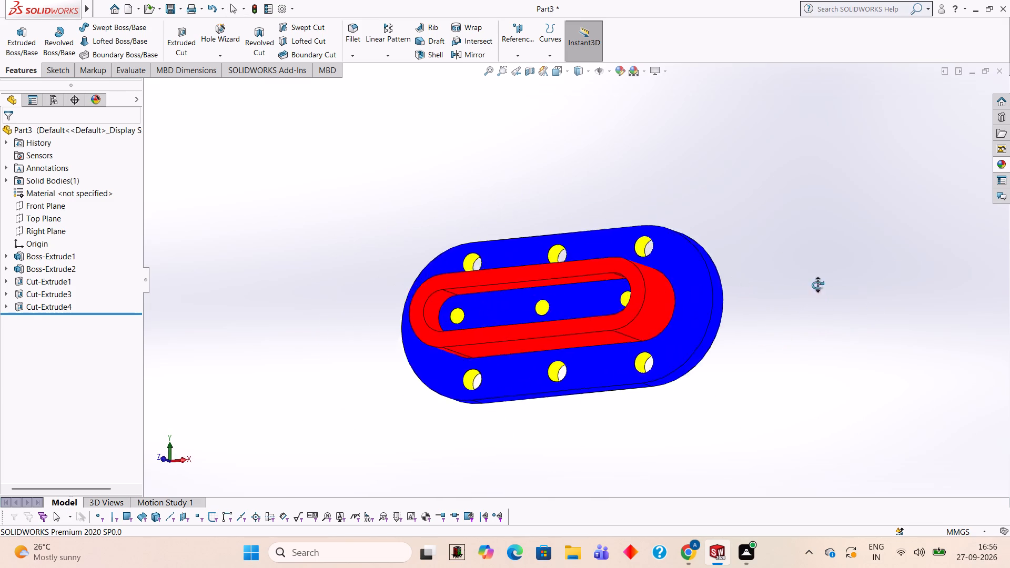
pyautogui.moveTo(817, 285); pyautogui.dragTo(775, 306, button='middle')
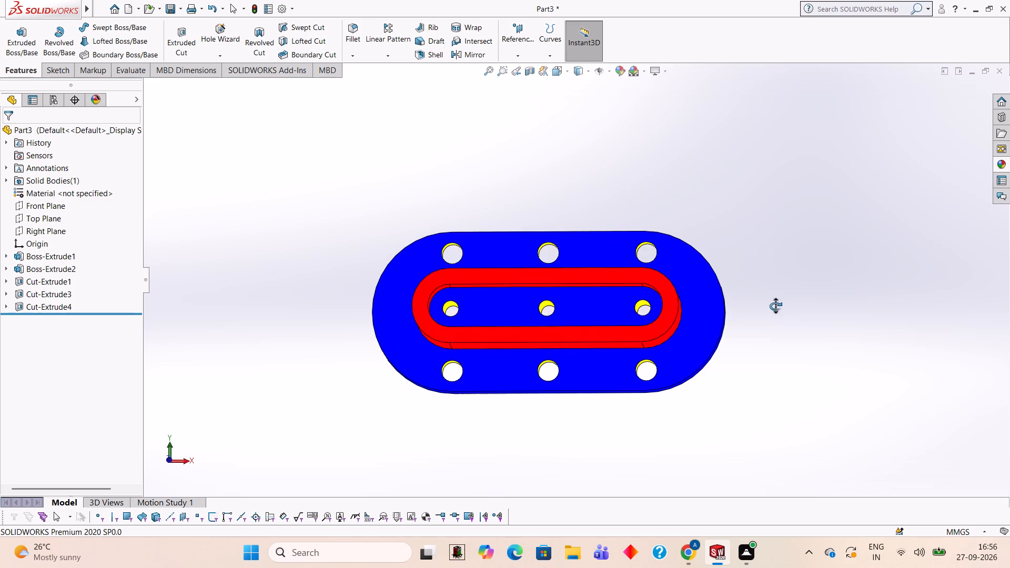
pyautogui.moveTo(775, 306); pyautogui.dragTo(774, 281, button='middle')
pyautogui.scroll(1, 772, 358)
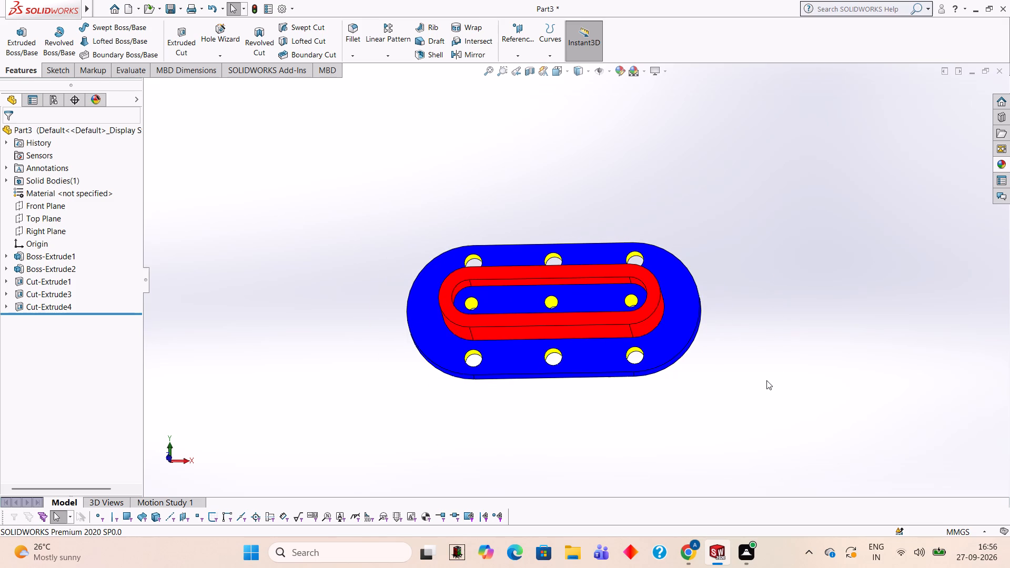
pyautogui.scroll(-1, 766, 381)
pyautogui.scroll(1, 765, 381)
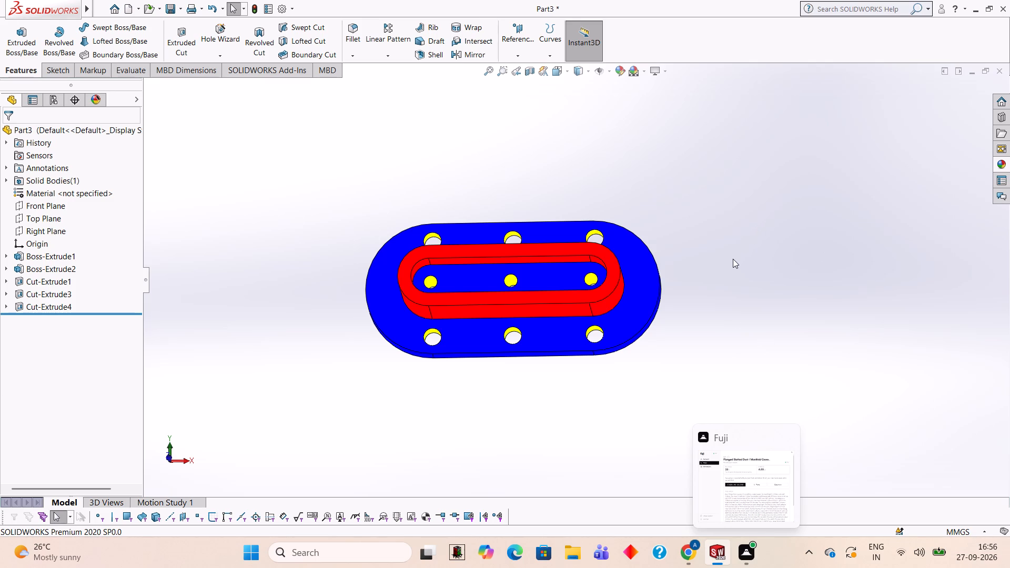
pyautogui.moveTo(763, 195); pyautogui.dragTo(733, 255, button='middle')
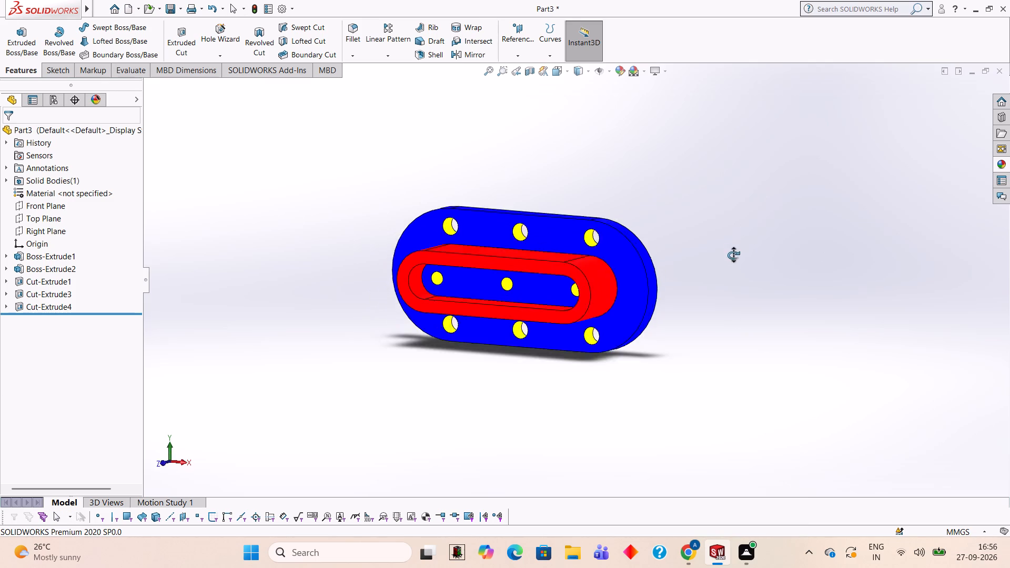
pyautogui.moveTo(733, 255); pyautogui.dragTo(749, 221, button='middle')
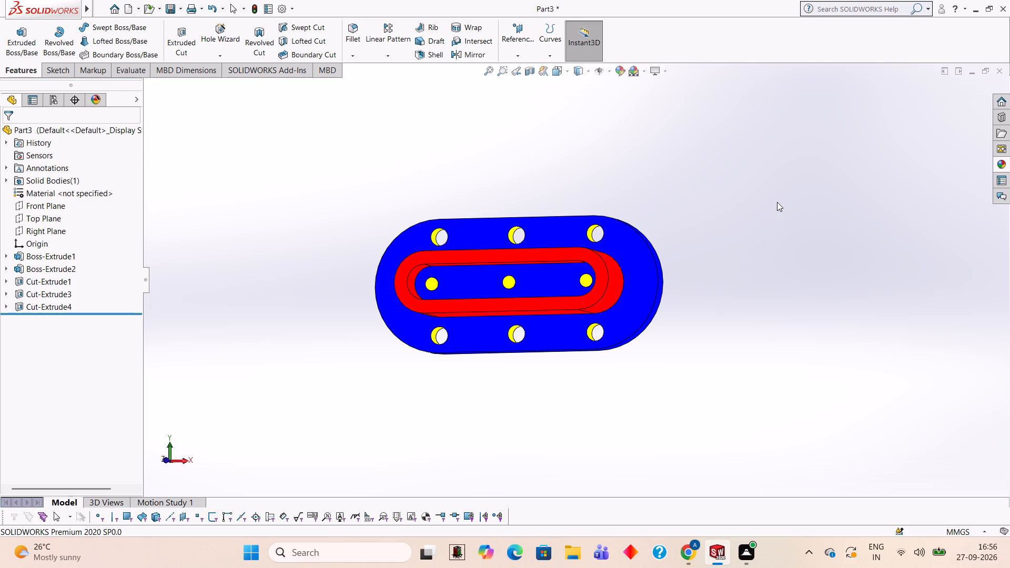
pyautogui.moveTo(777, 202); pyautogui.dragTo(764, 216, button='middle')
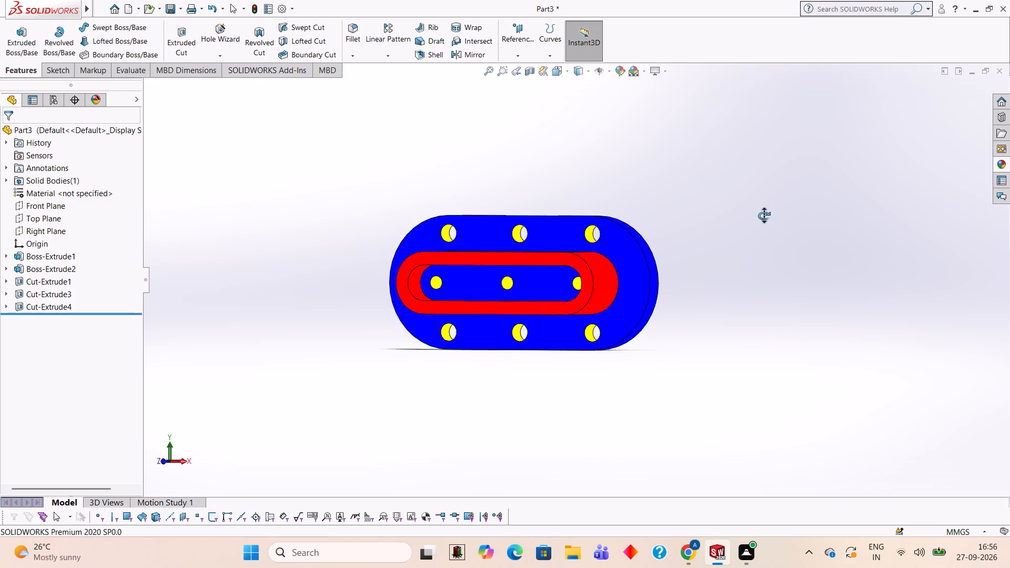
pyautogui.moveTo(764, 216); pyautogui.dragTo(766, 215, button='middle')
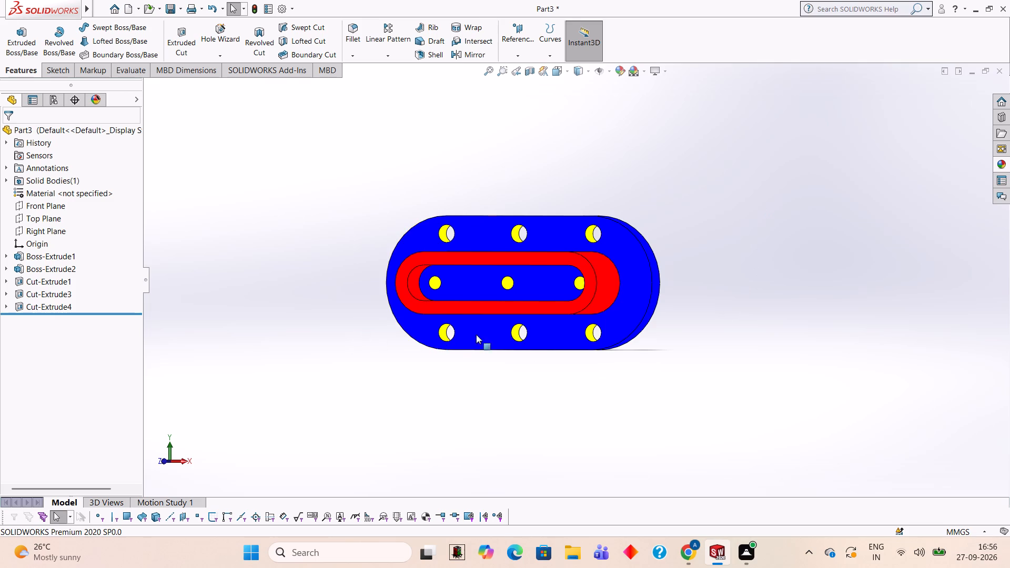
pyautogui.moveTo(693, 293); pyautogui.dragTo(720, 241, button='middle')
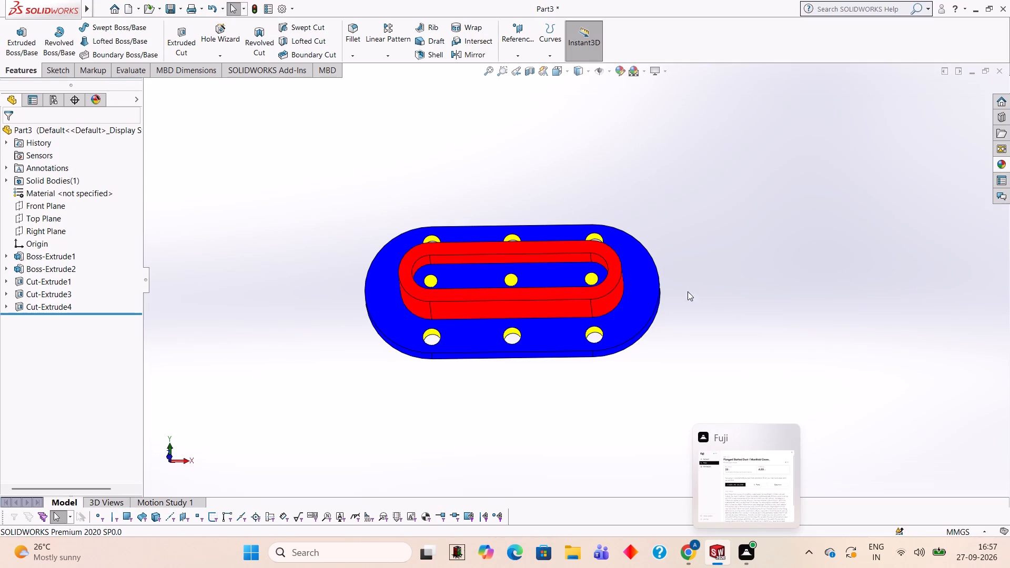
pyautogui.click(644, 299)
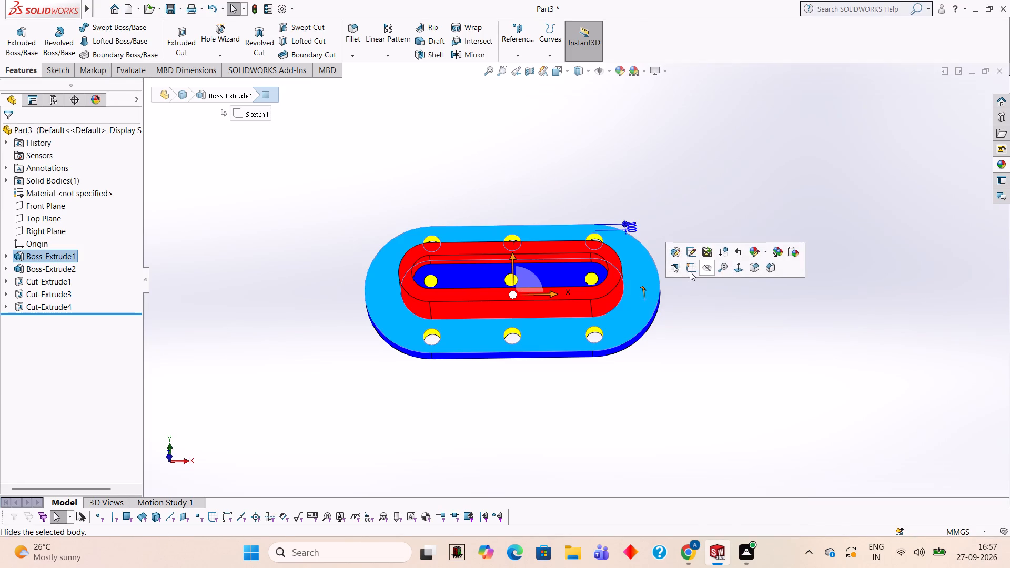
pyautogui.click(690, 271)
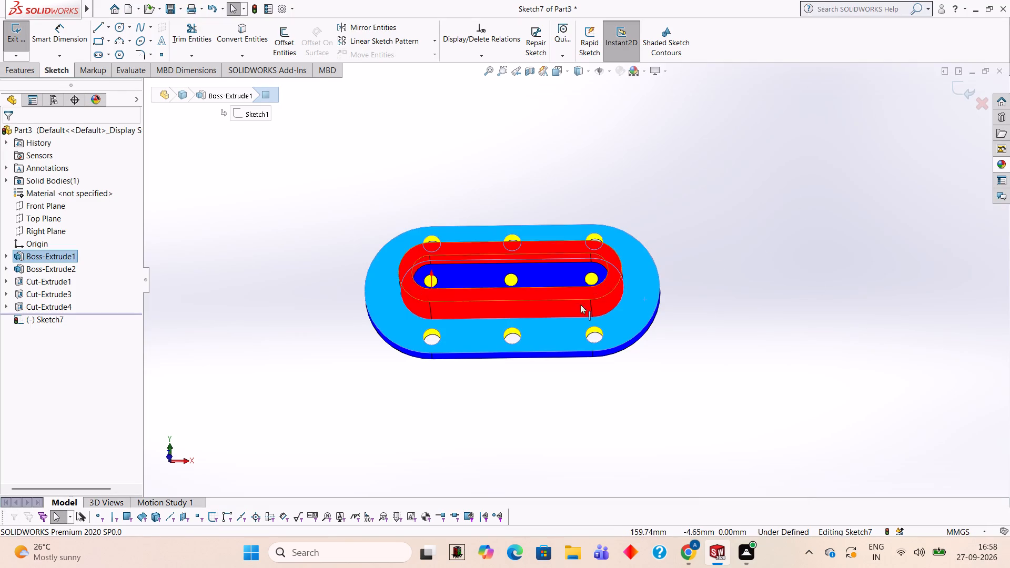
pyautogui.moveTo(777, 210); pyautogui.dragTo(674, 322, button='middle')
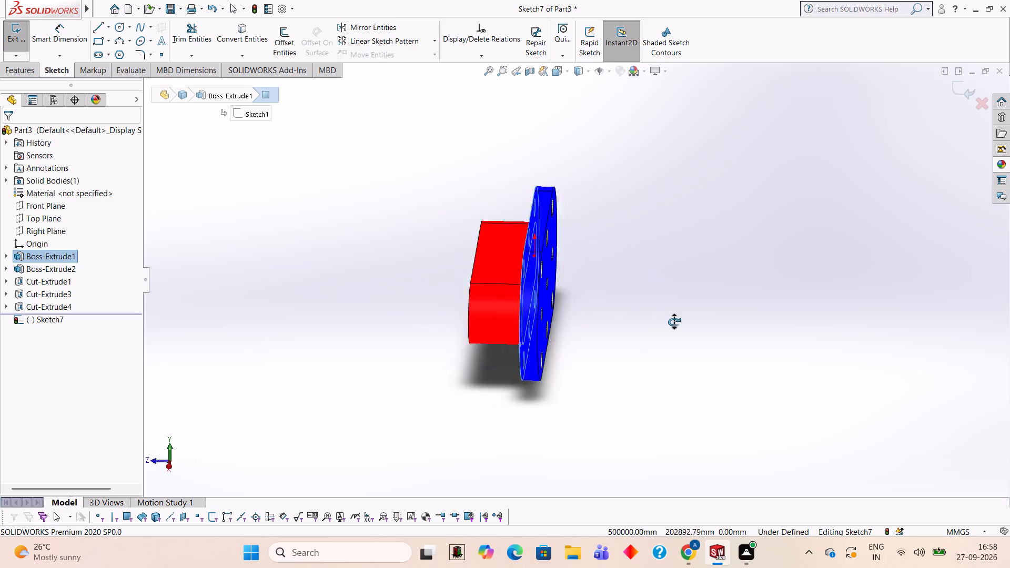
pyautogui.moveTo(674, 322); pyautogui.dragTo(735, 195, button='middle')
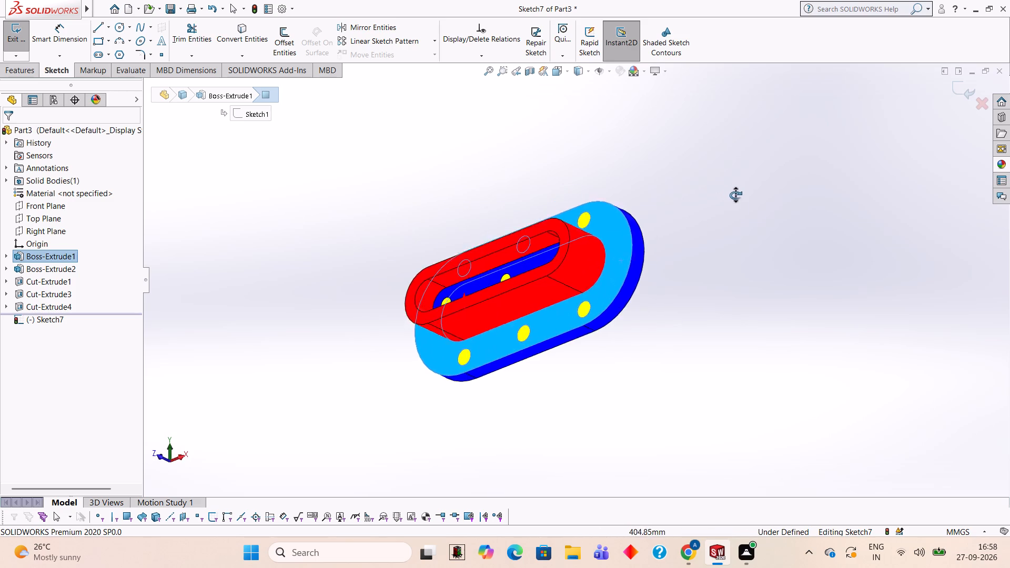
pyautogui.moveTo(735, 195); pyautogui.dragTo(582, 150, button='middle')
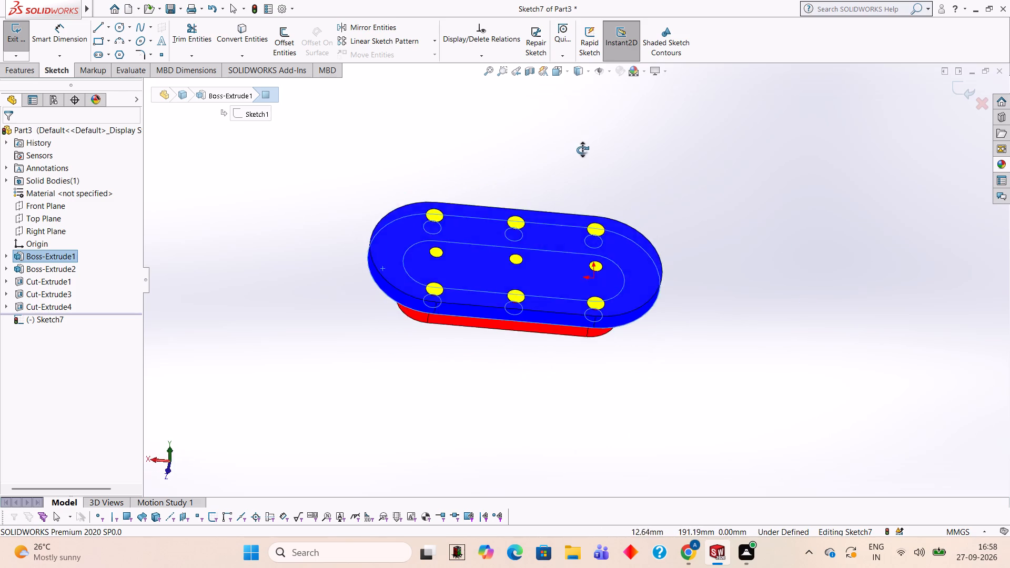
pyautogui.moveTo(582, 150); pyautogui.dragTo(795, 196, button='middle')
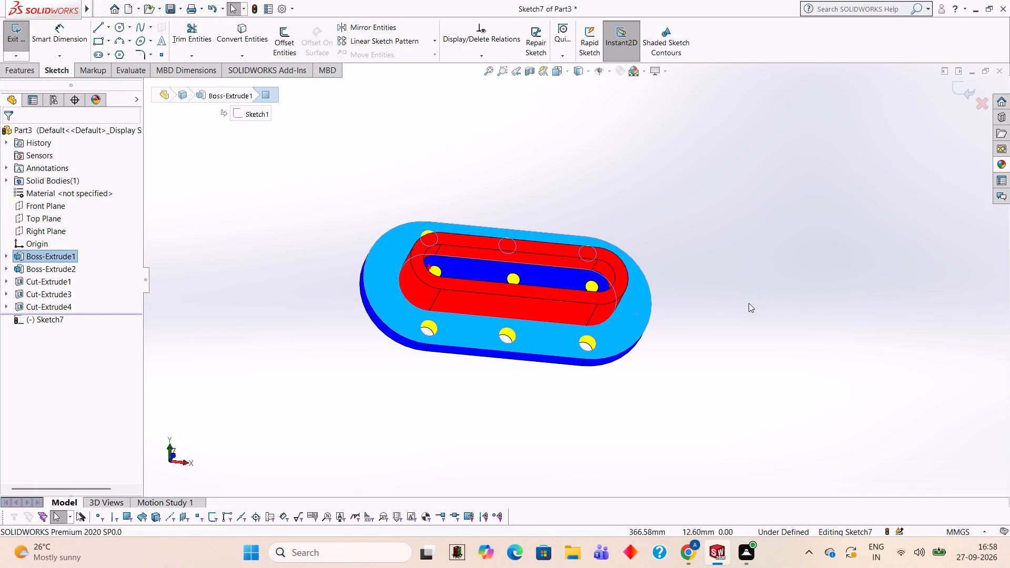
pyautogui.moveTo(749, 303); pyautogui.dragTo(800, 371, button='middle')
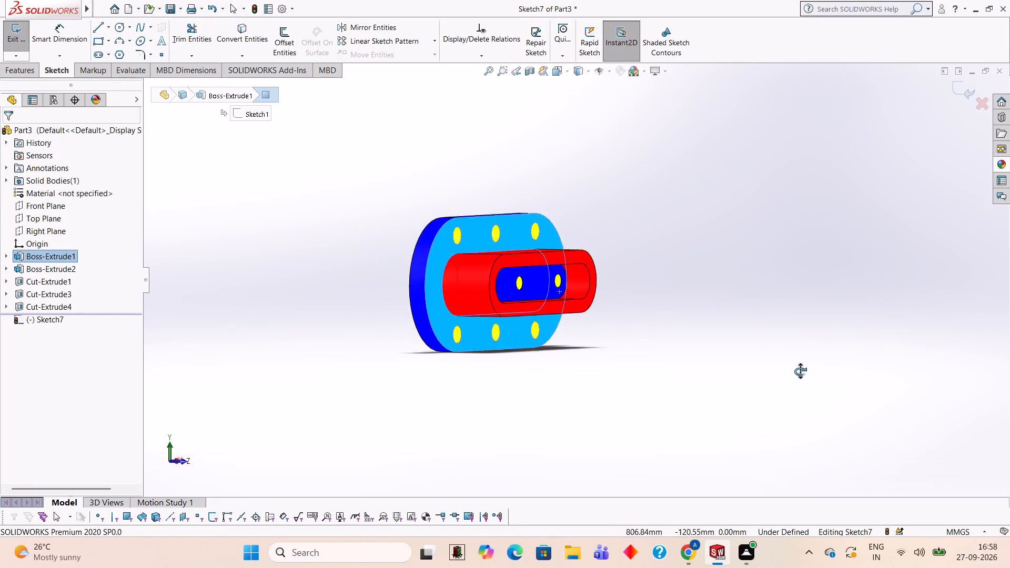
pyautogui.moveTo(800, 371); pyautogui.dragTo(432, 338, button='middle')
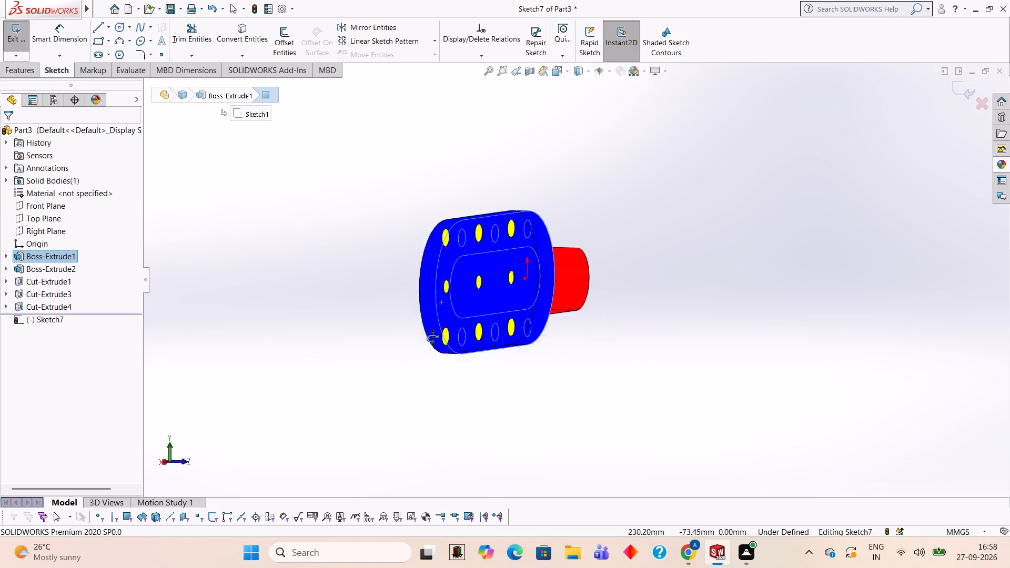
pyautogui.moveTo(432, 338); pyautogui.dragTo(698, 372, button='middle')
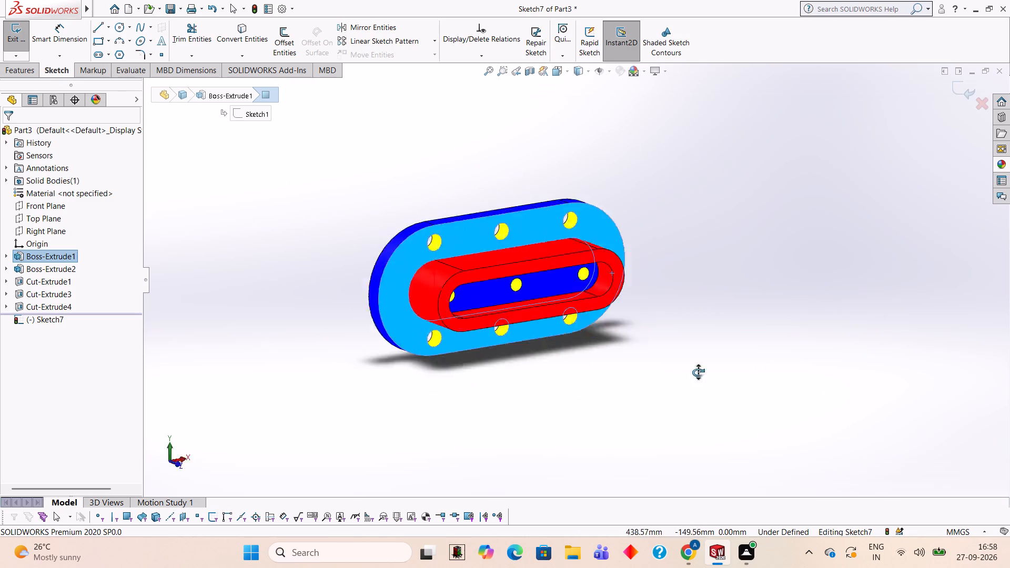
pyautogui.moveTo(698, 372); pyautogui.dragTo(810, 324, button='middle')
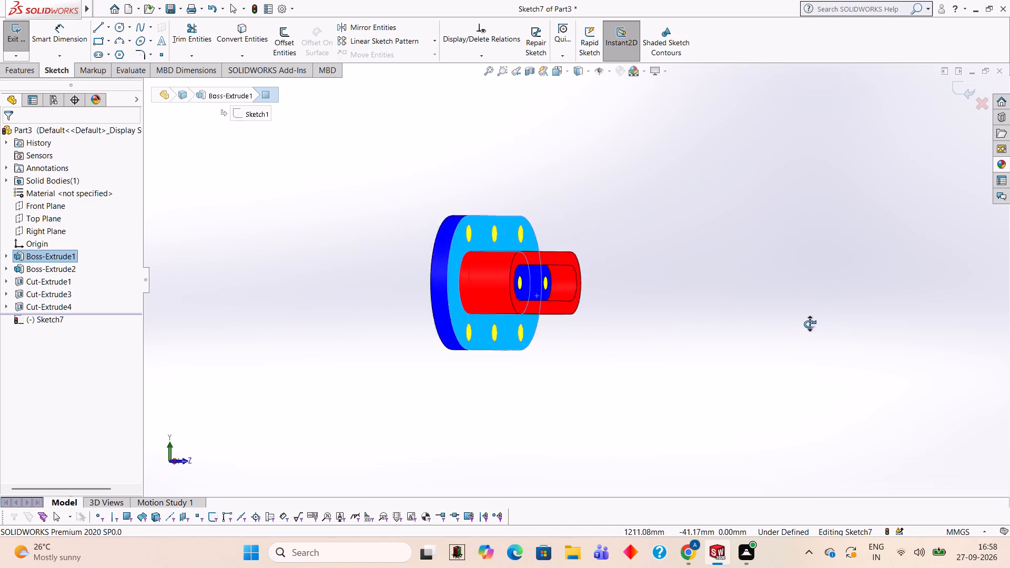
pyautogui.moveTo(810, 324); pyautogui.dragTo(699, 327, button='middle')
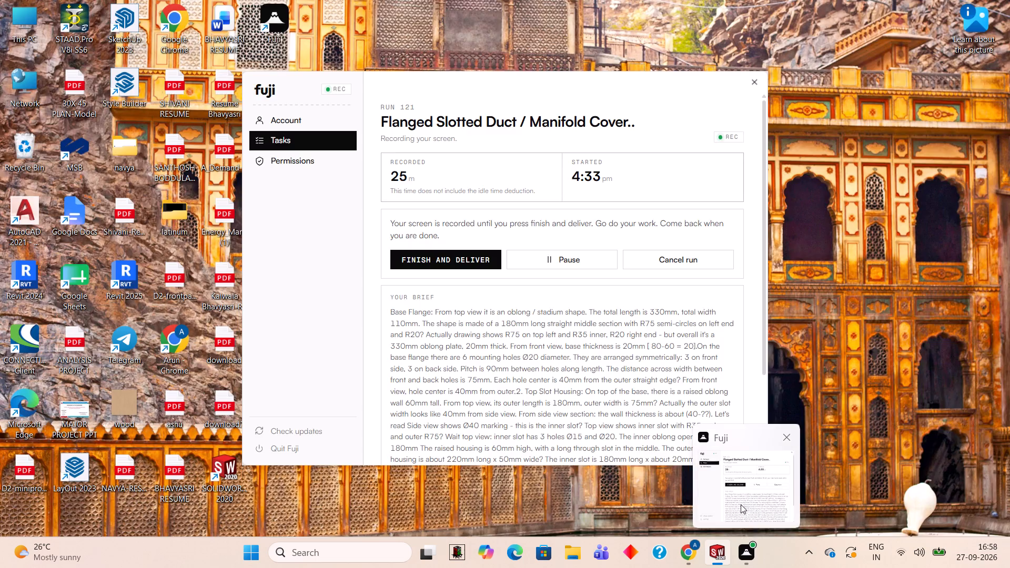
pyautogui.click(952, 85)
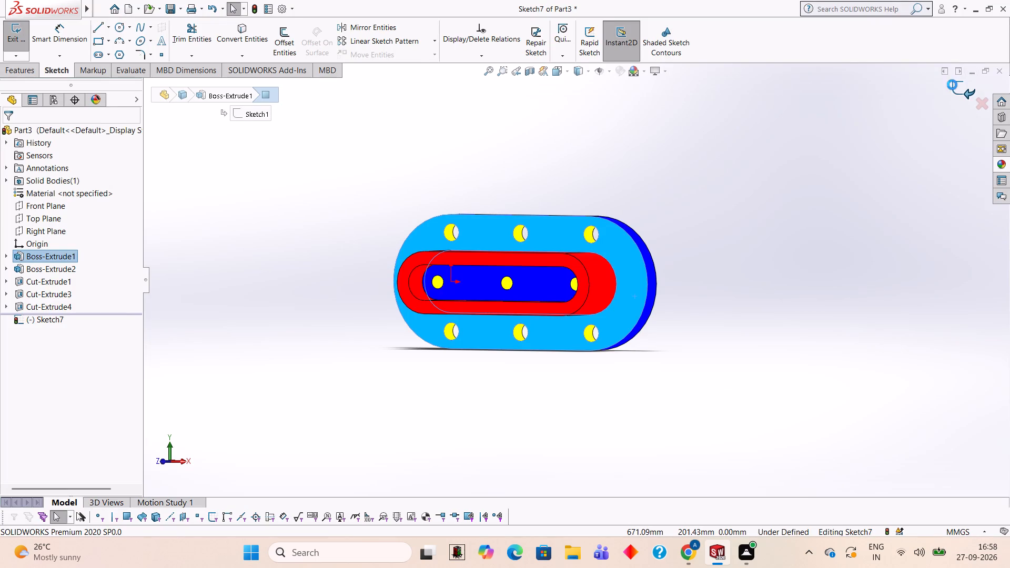
# Save the part in the Documents folder as a SOLIDWORKS part named 1008.
pyautogui.moveTo(755, 281); pyautogui.dragTo(790, 248, button='middle')
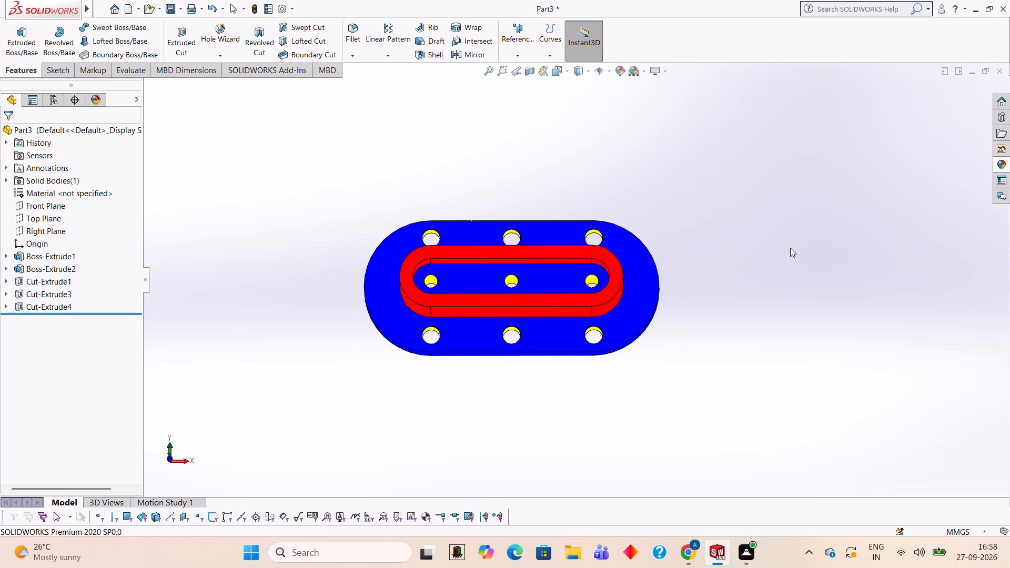
pyautogui.hotkey('ctrl', 's')
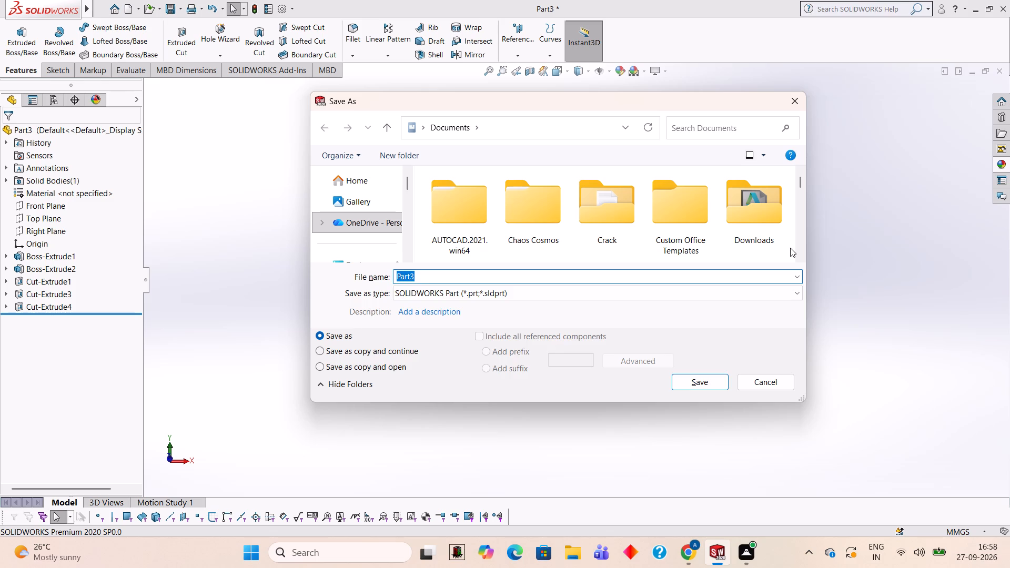
pyautogui.write('1008')
pyautogui.press('Return')
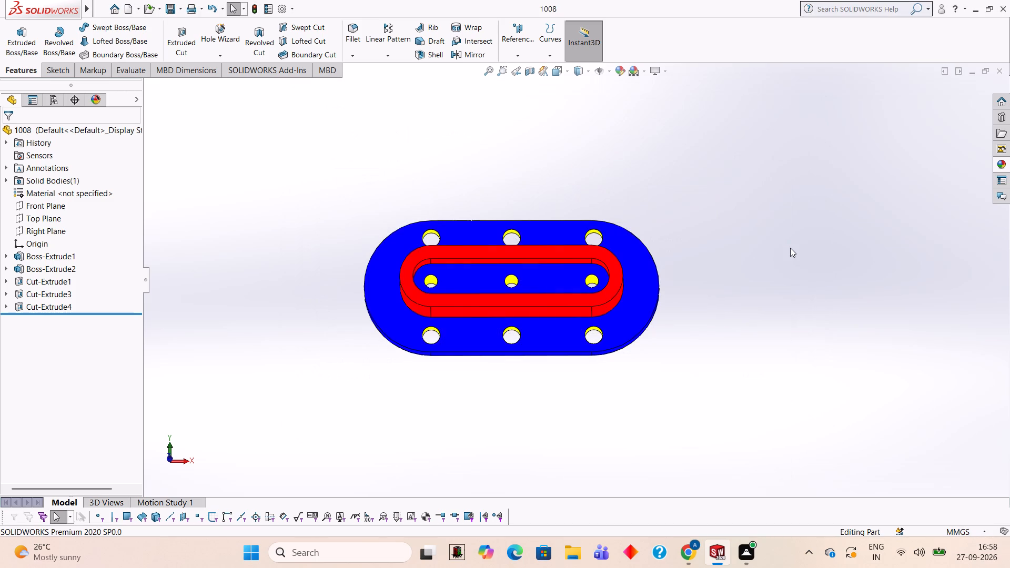
# Export the part to the Documents folder as an Adobe PDF named 1008.
pyautogui.click(176, 7)
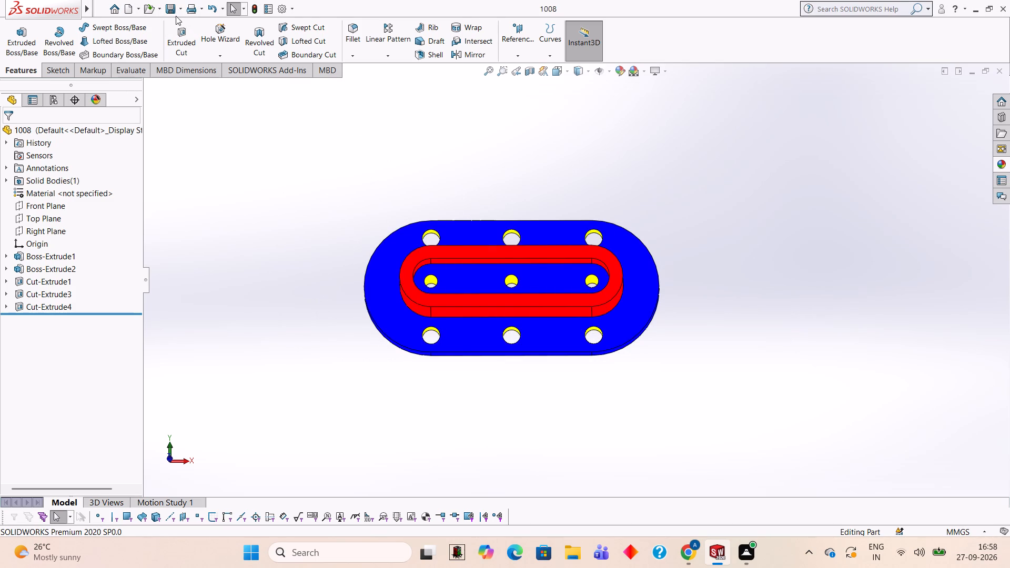
pyautogui.click(177, 13)
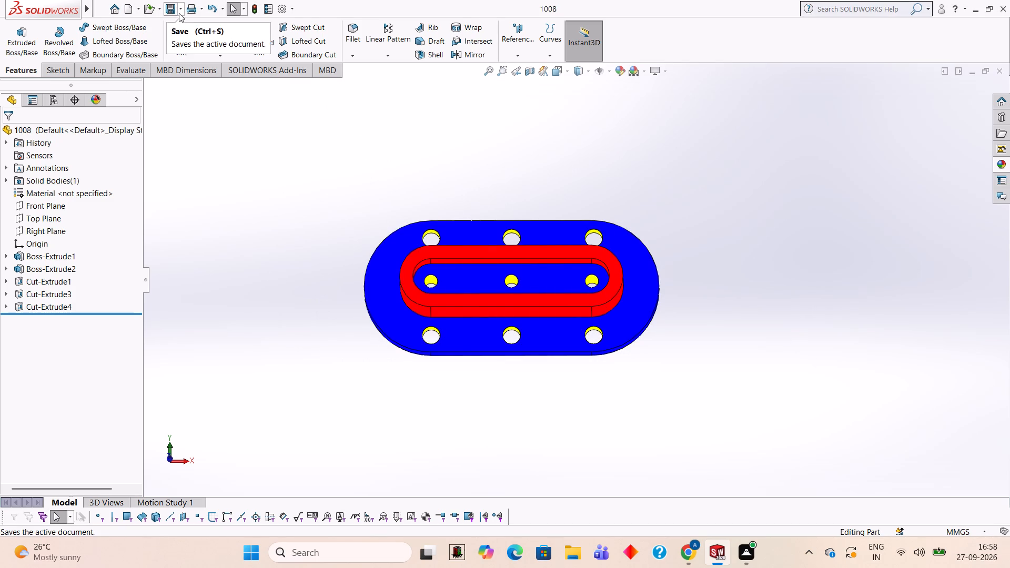
pyautogui.click(179, 13)
pyautogui.click(196, 40)
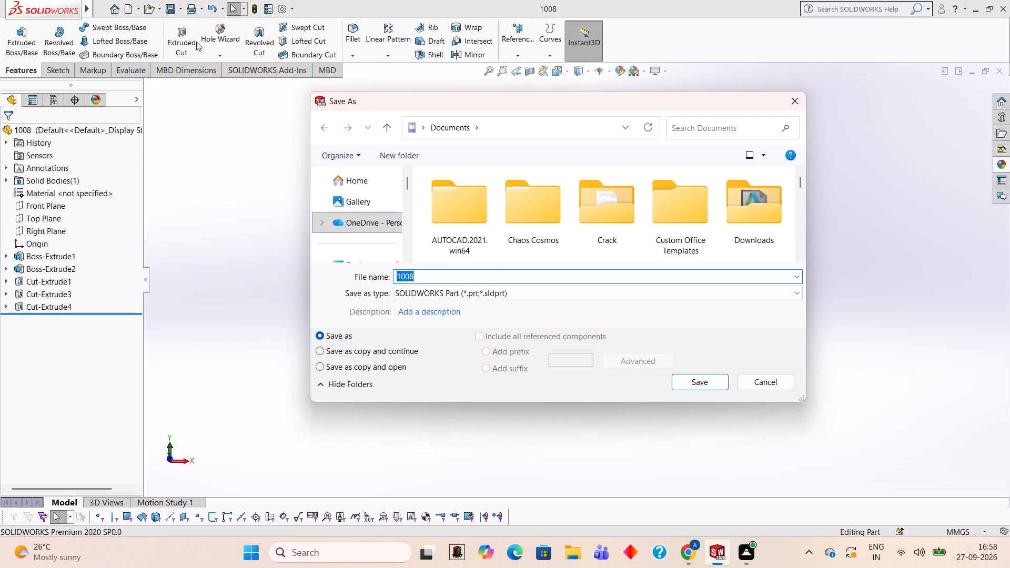
pyautogui.click(559, 295)
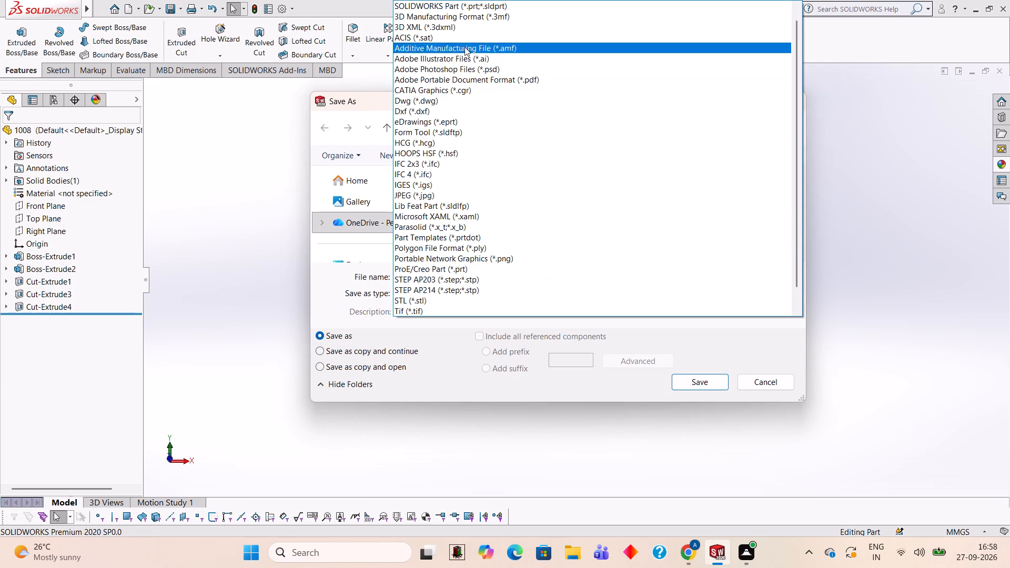
pyautogui.click(478, 80)
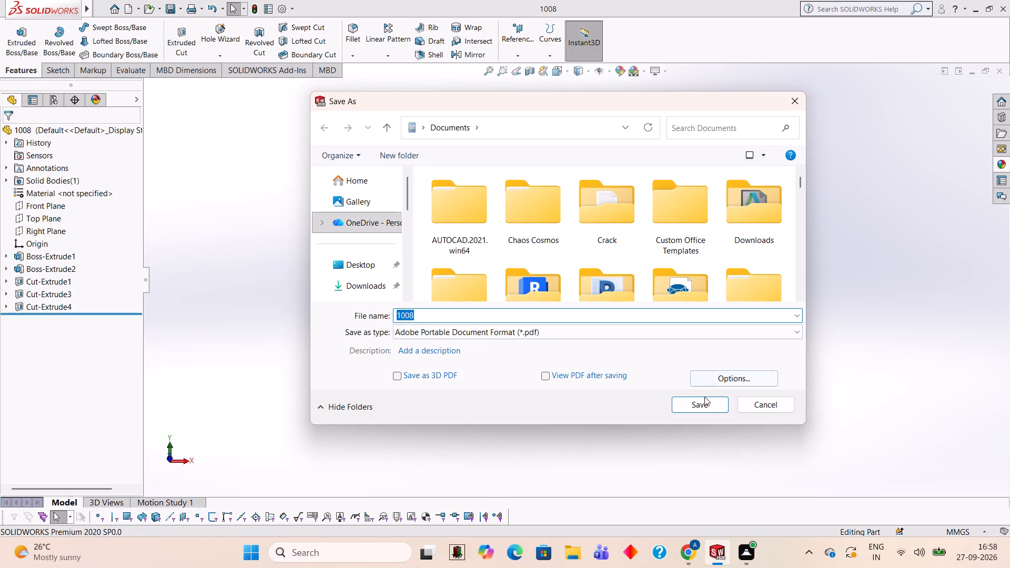
pyautogui.click(703, 405)
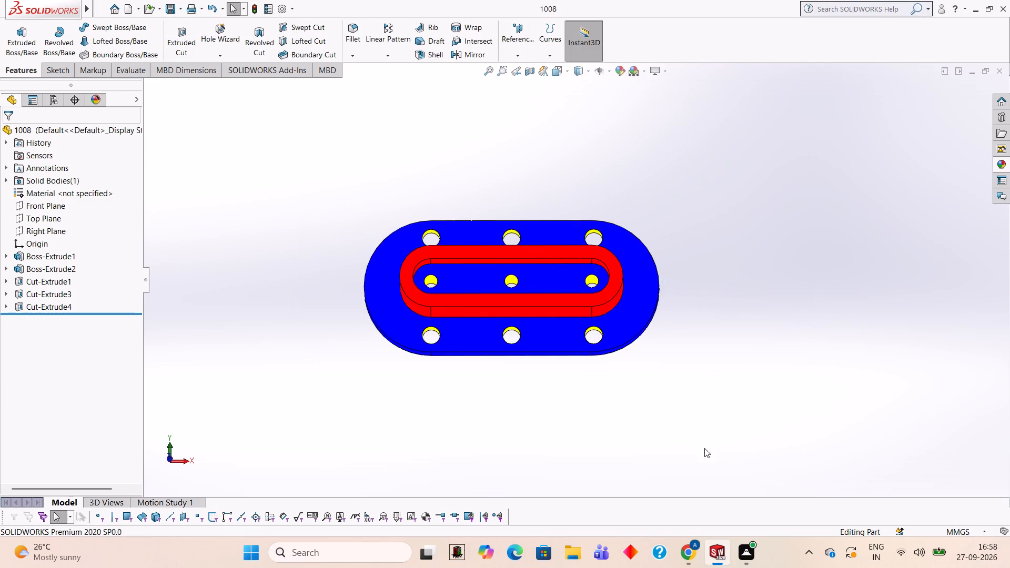